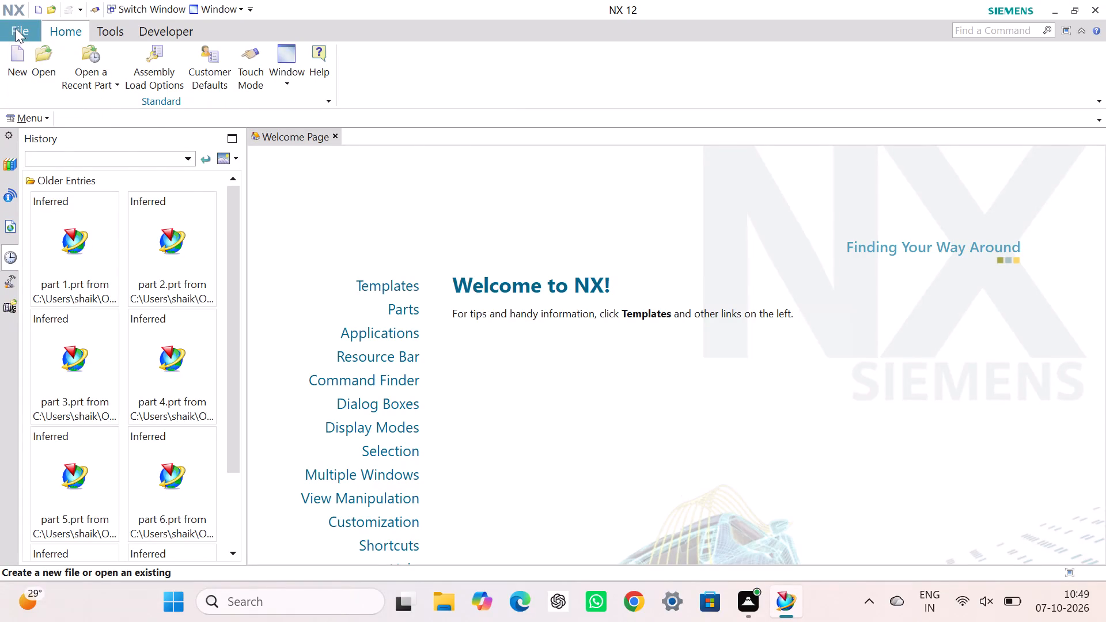
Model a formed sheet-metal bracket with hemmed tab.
Start a new file based on the Sheet Metal model template in millimetres.
click(17, 34)
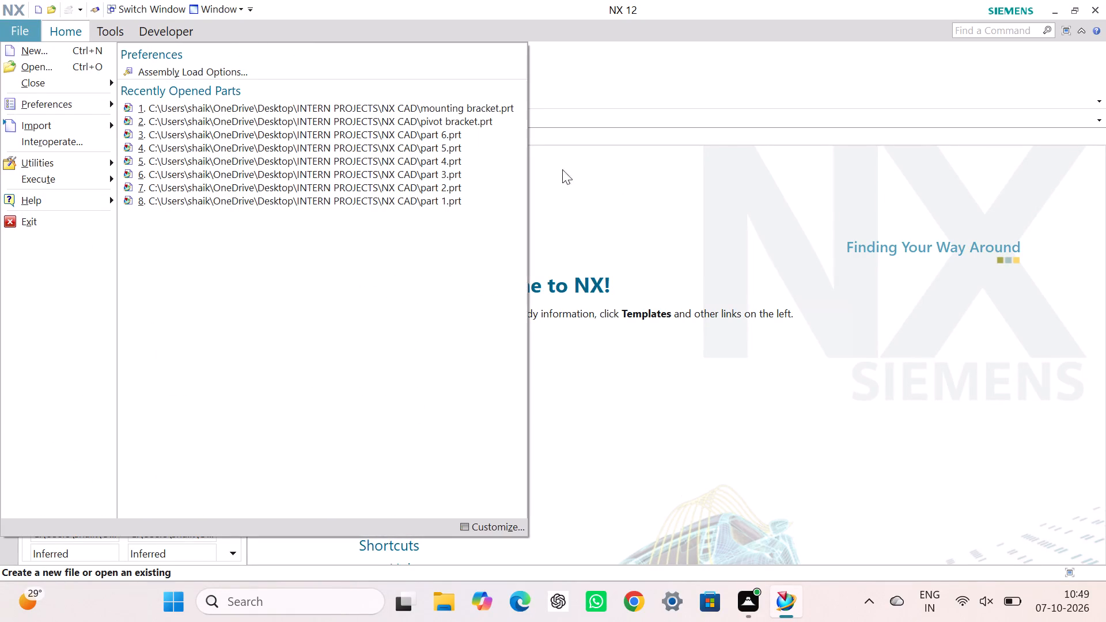
click(79, 50)
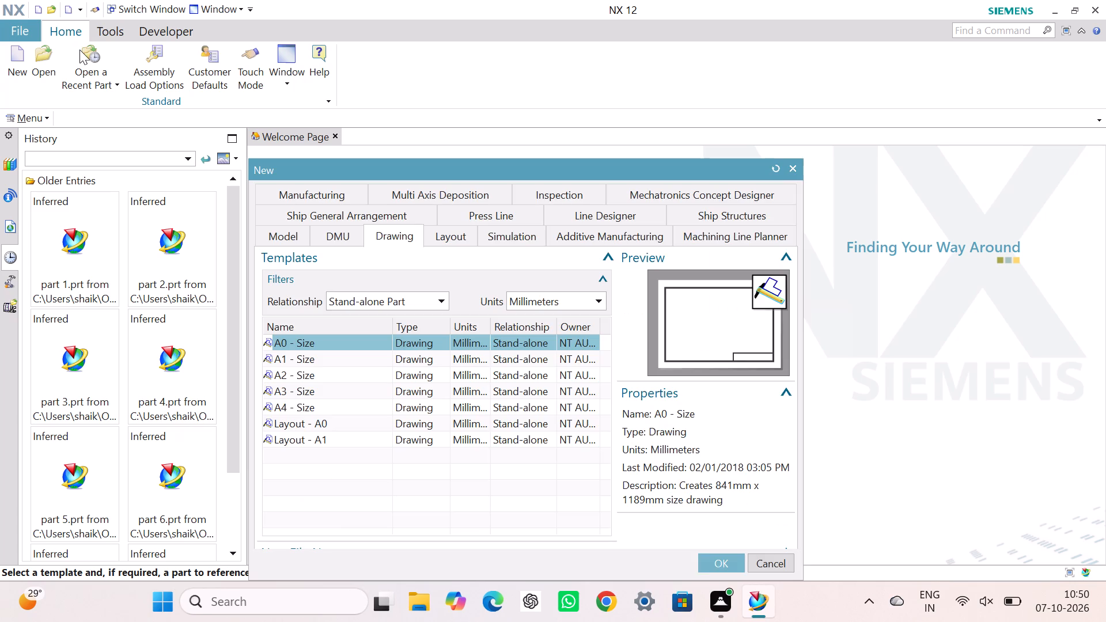
click(297, 237)
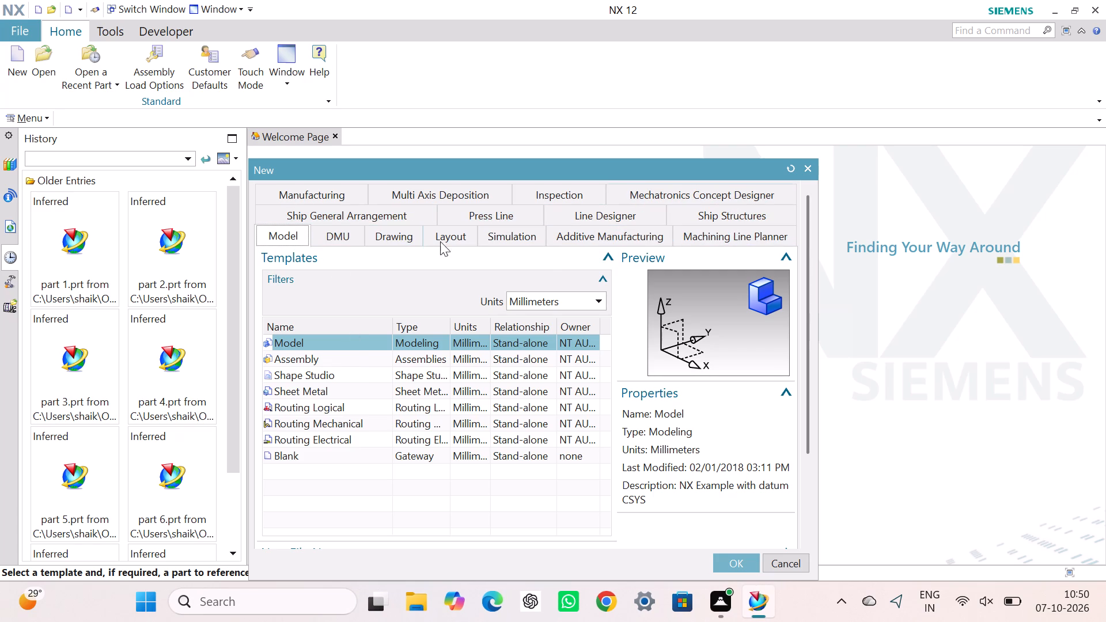
click(340, 391)
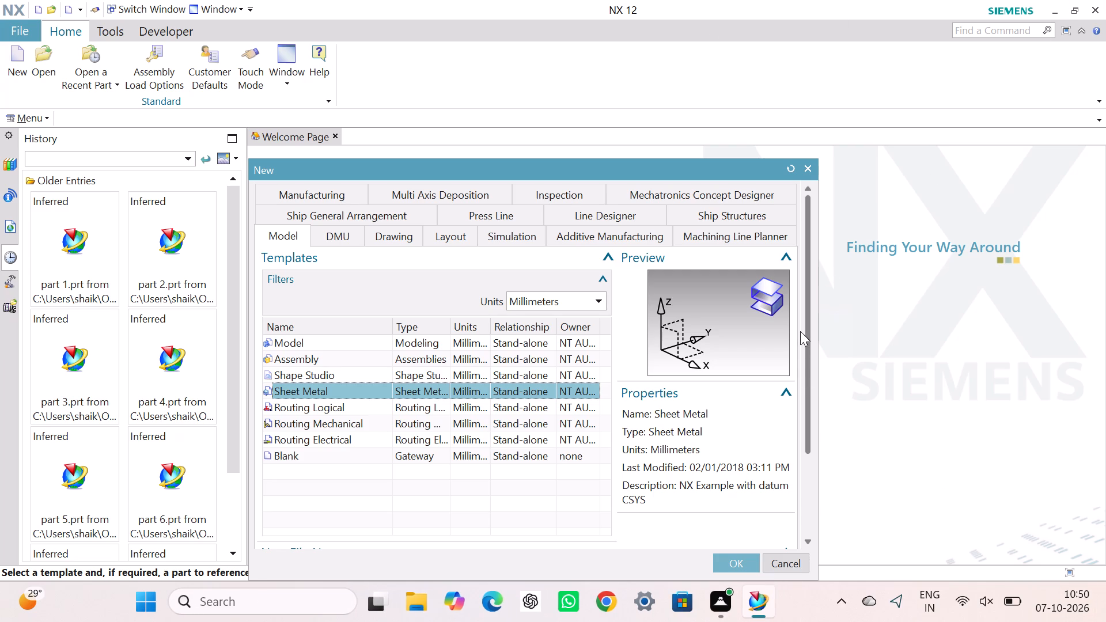
drag(805, 319, 824, 501)
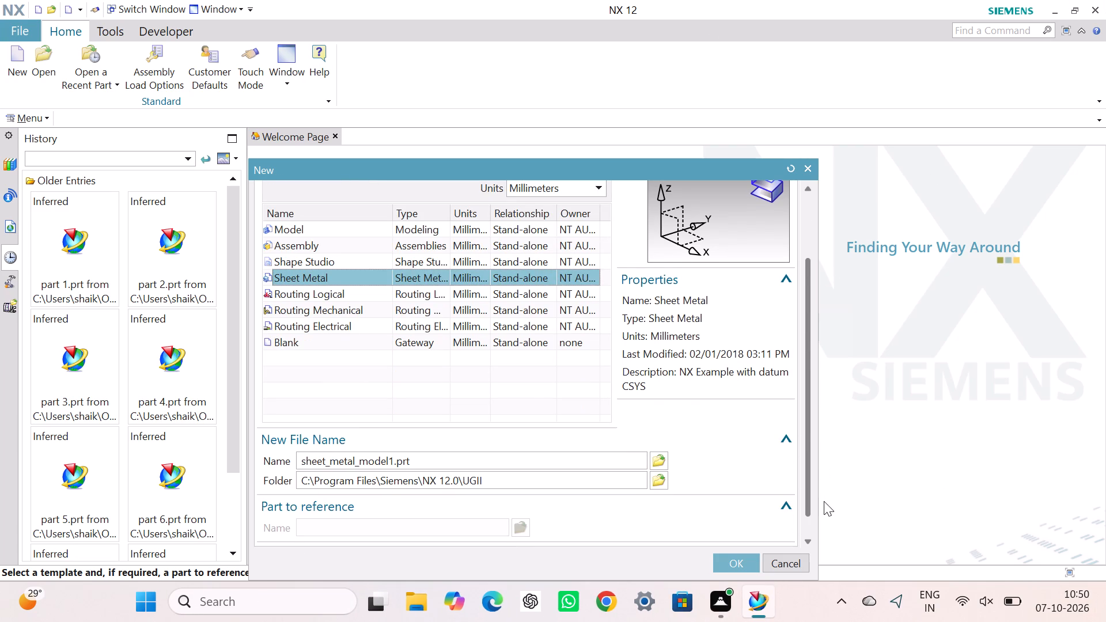
drag(824, 501, 821, 502)
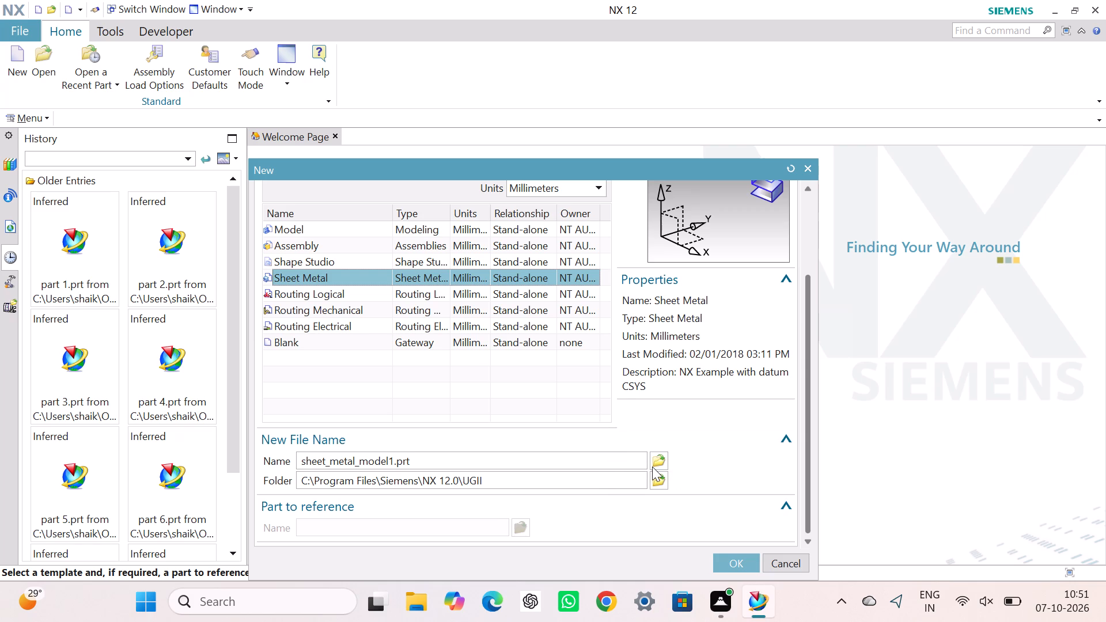
Set the new file's folder to Desktop\INTERNSHIP\NX Cad and create the part as sheet_metal_model1.prt.
click(658, 483)
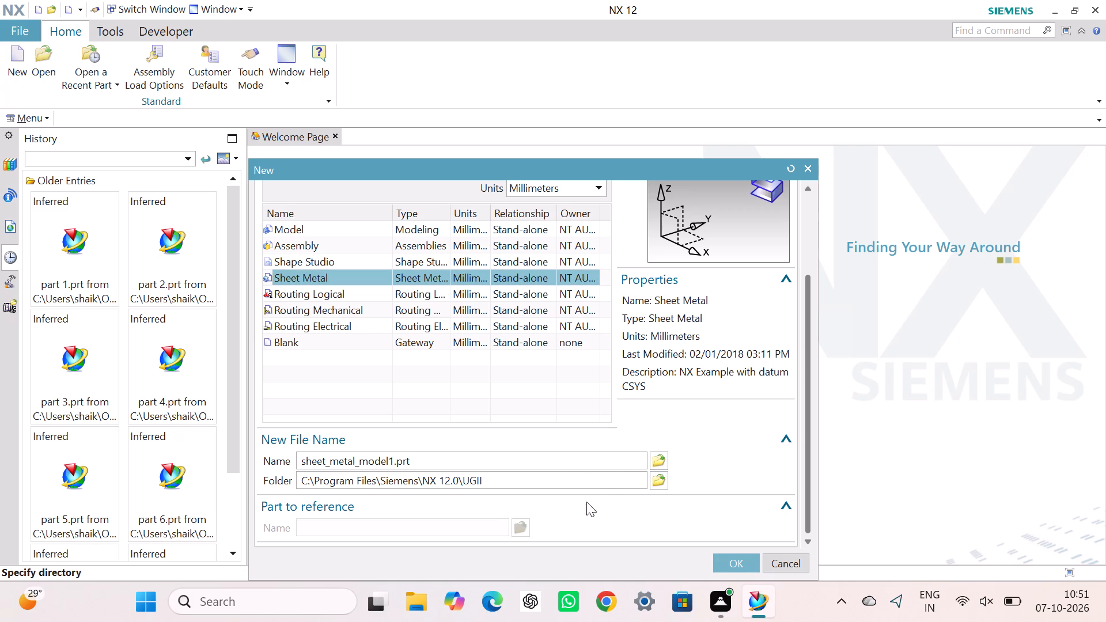
click(514, 282)
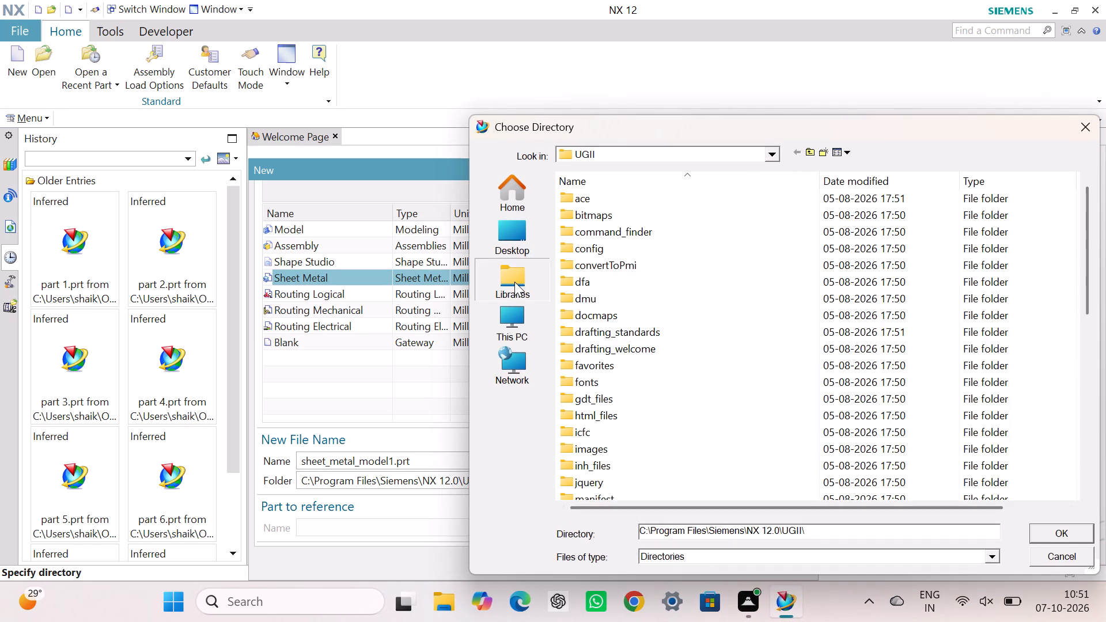
click(518, 207)
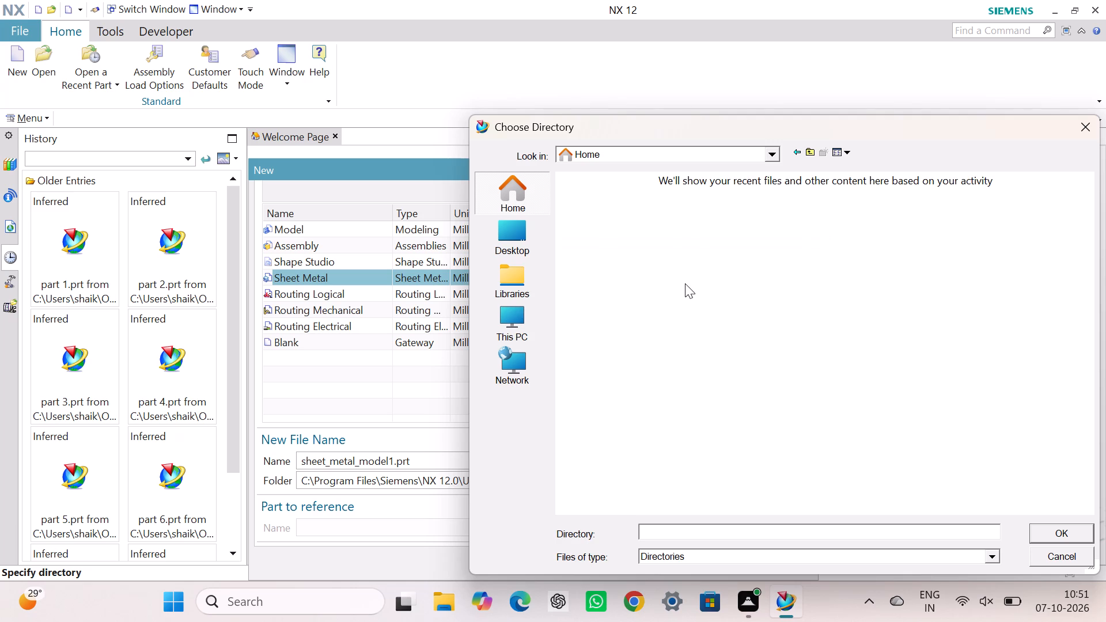
scroll(688, 286, down, 3)
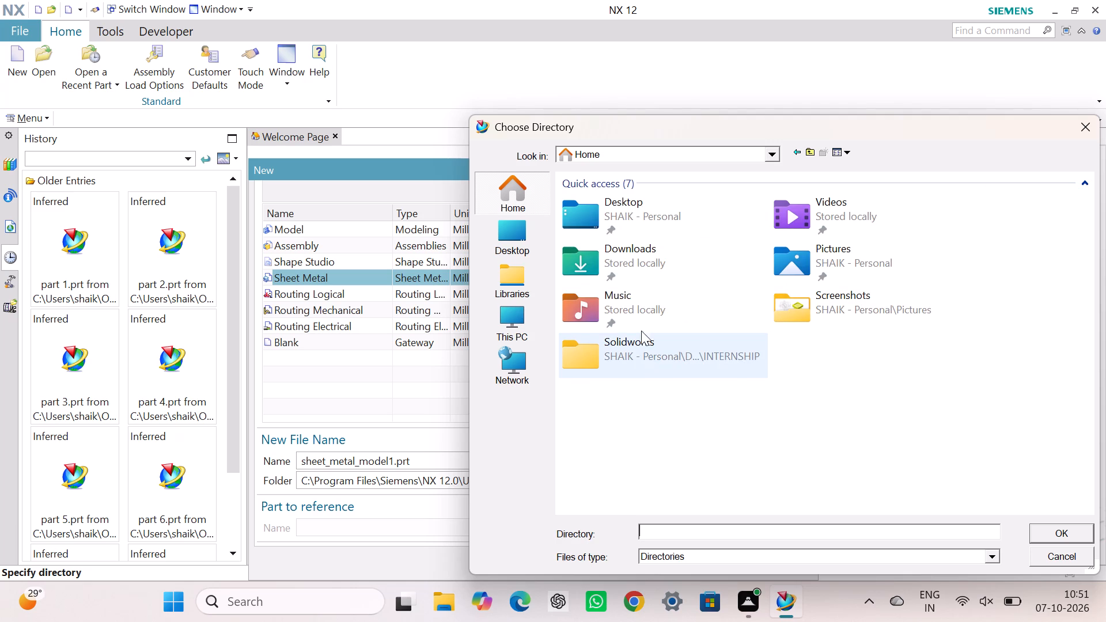
click(508, 221)
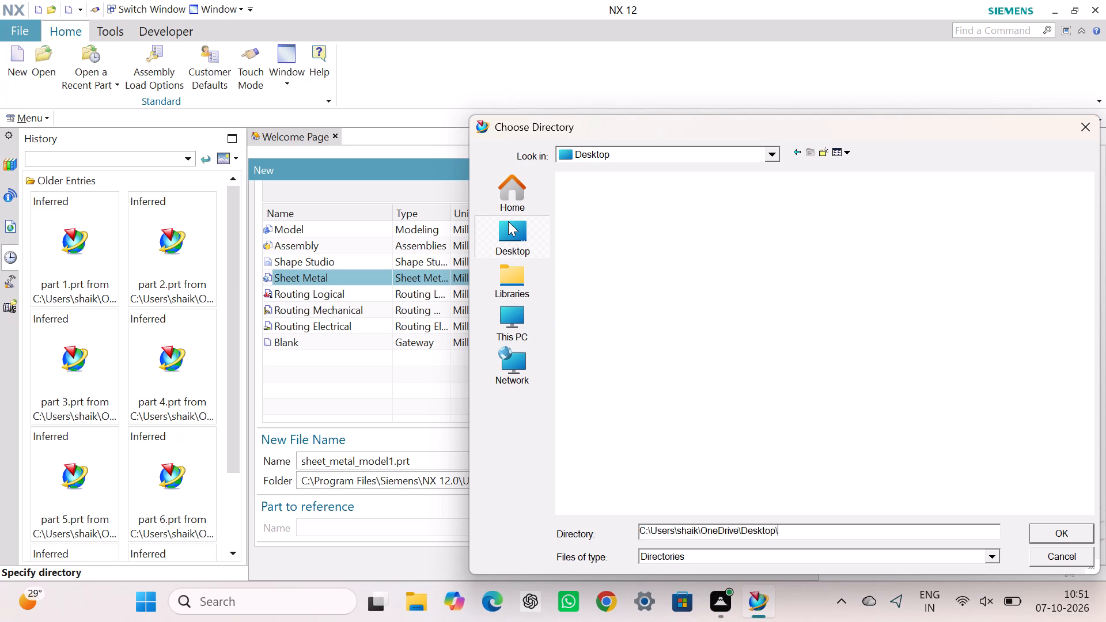
scroll(869, 377, down, 2)
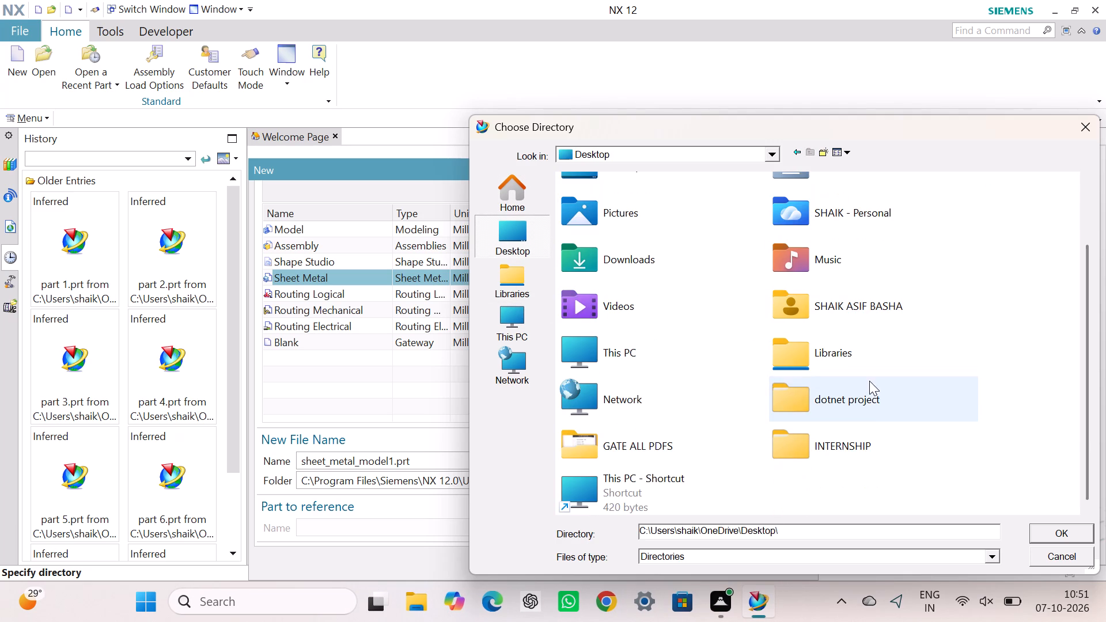
double_click(816, 450)
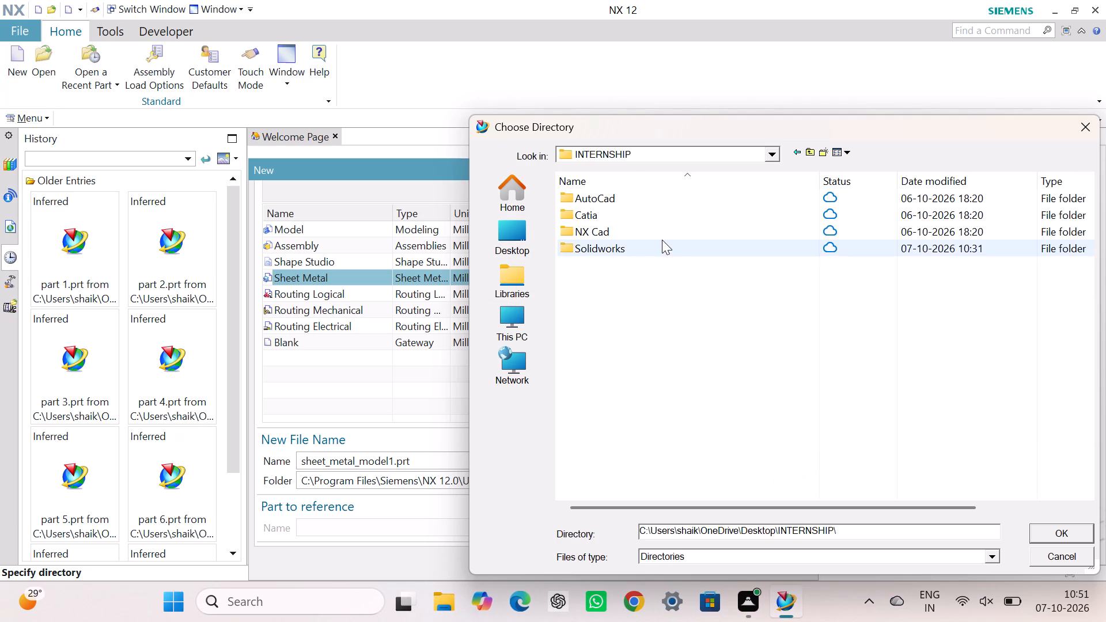
double_click(662, 237)
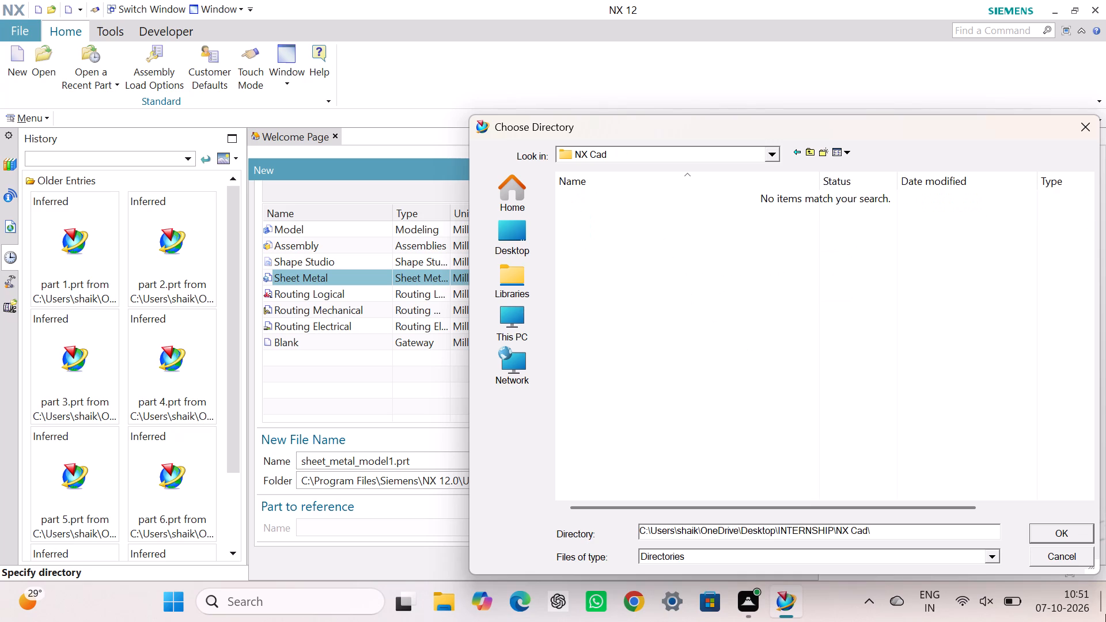
click(1048, 530)
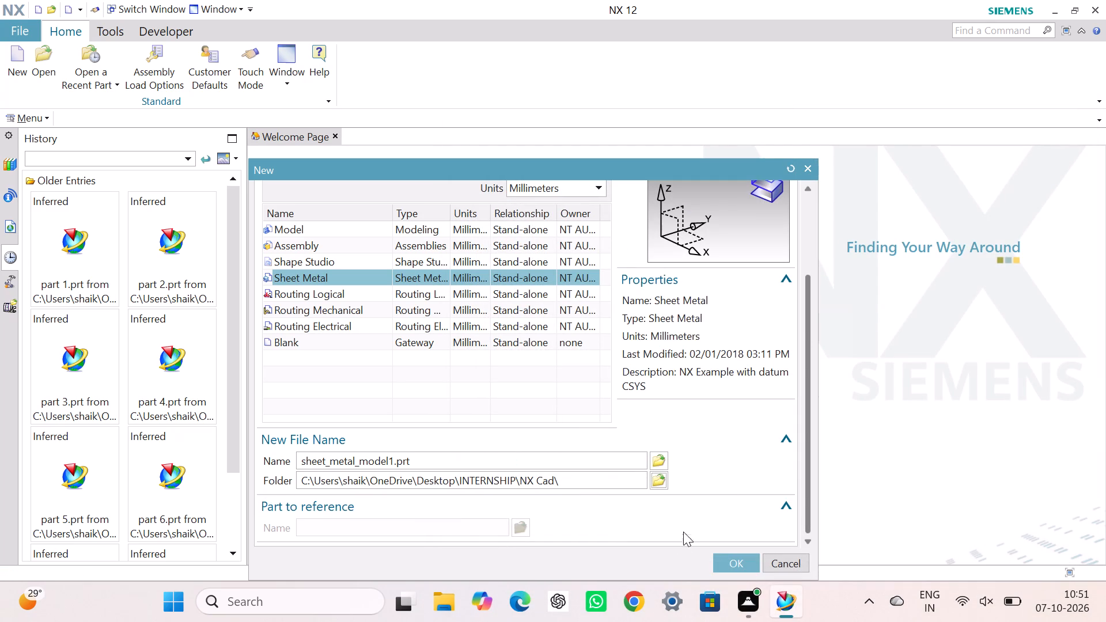
drag(808, 473, 810, 558)
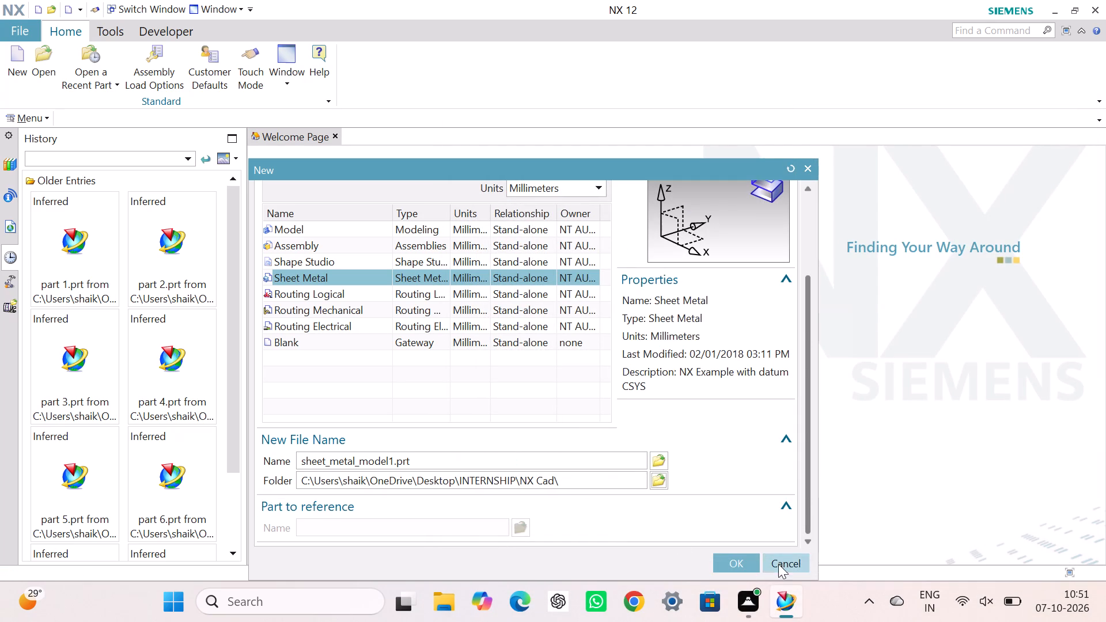
click(742, 559)
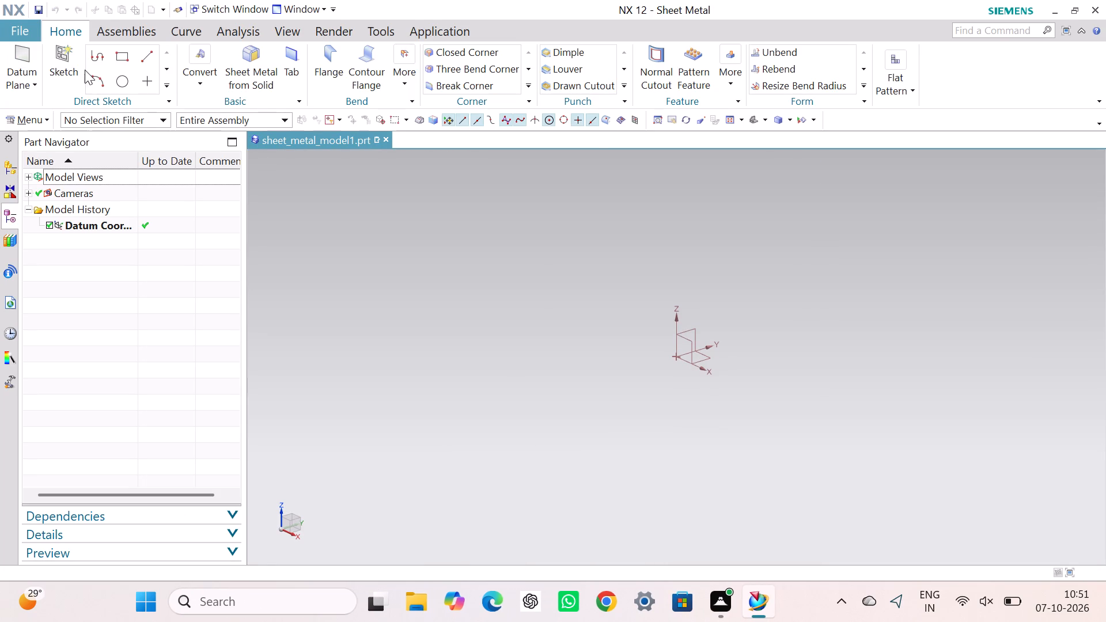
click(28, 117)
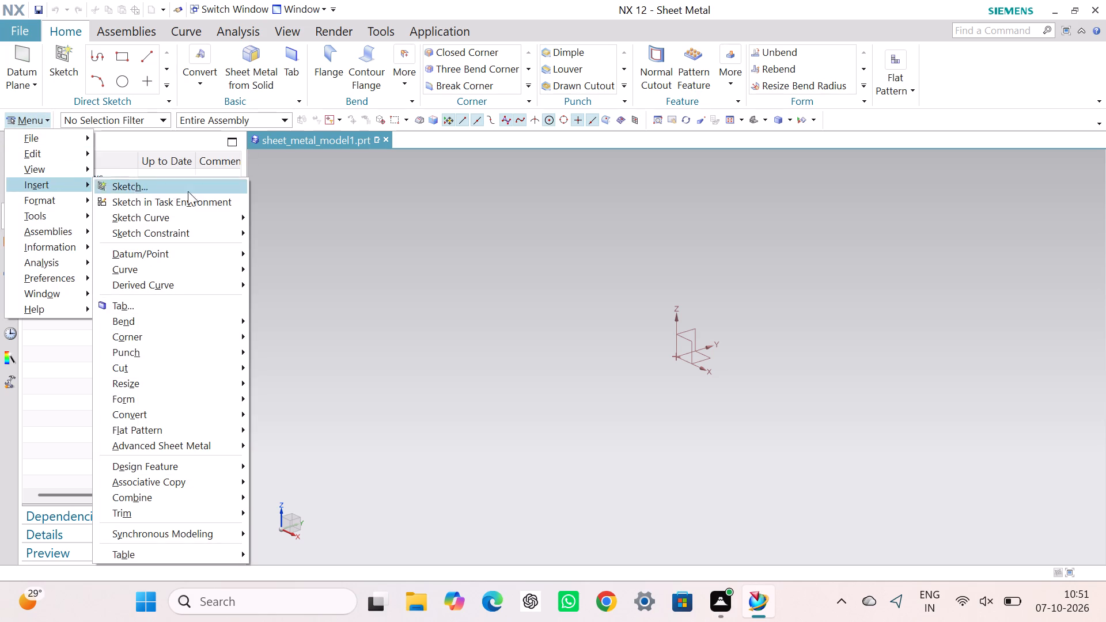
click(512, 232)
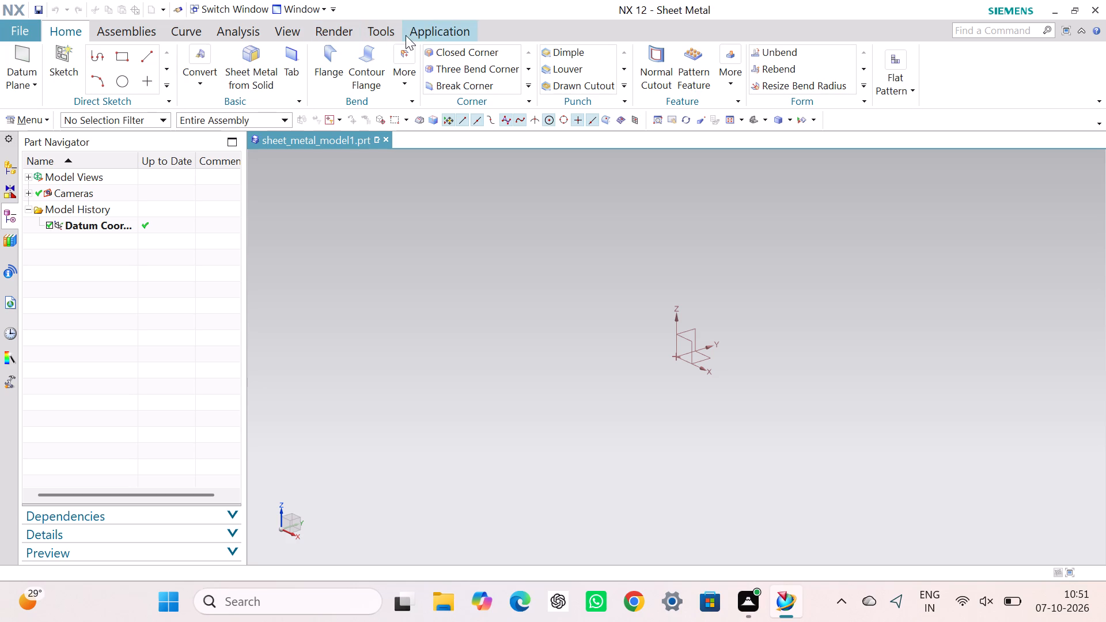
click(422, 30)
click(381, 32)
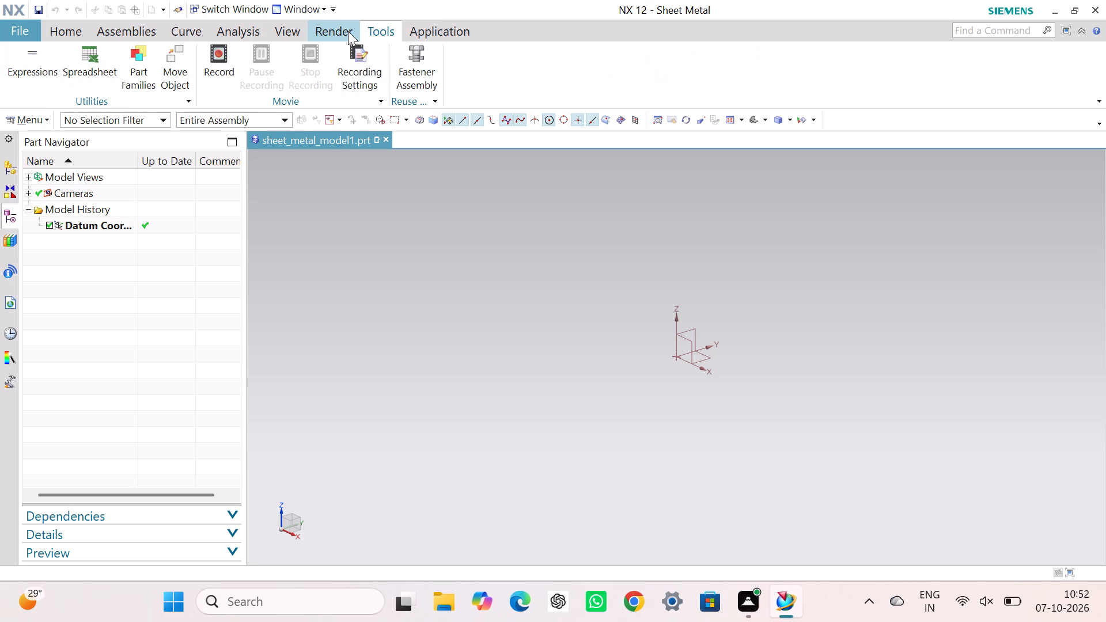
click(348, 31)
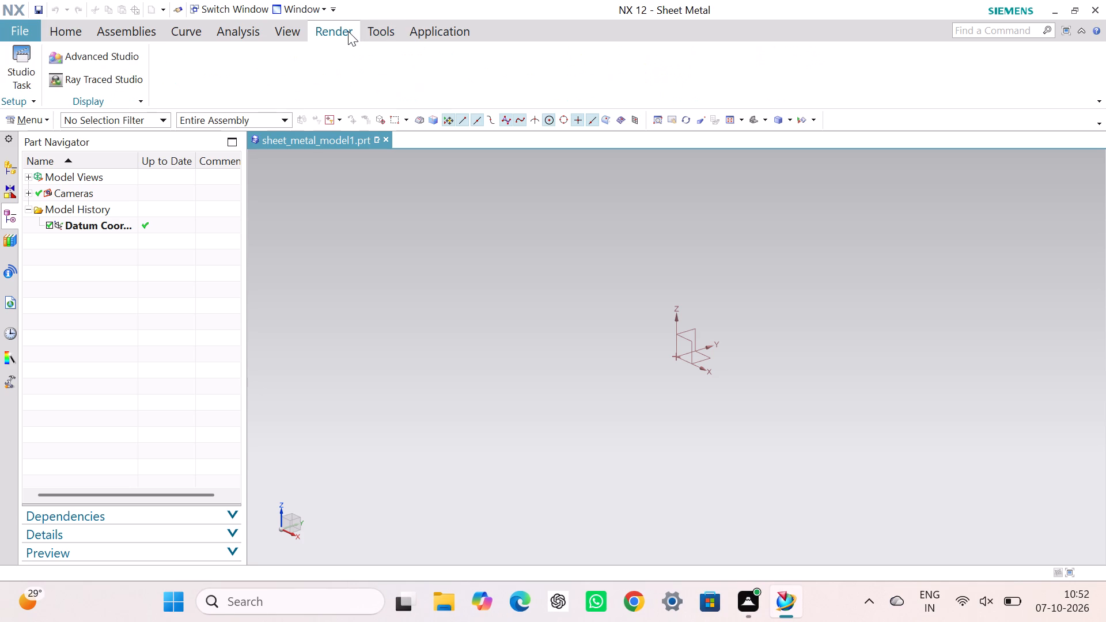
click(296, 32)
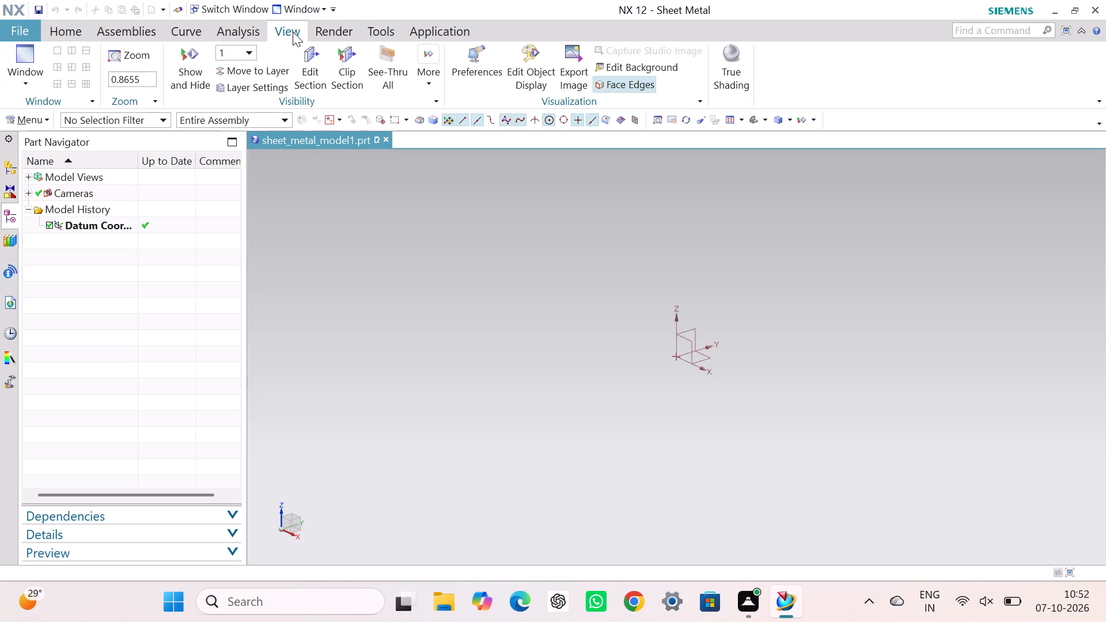
Make the Developer command set available in the ribbon.
right_click(500, 32)
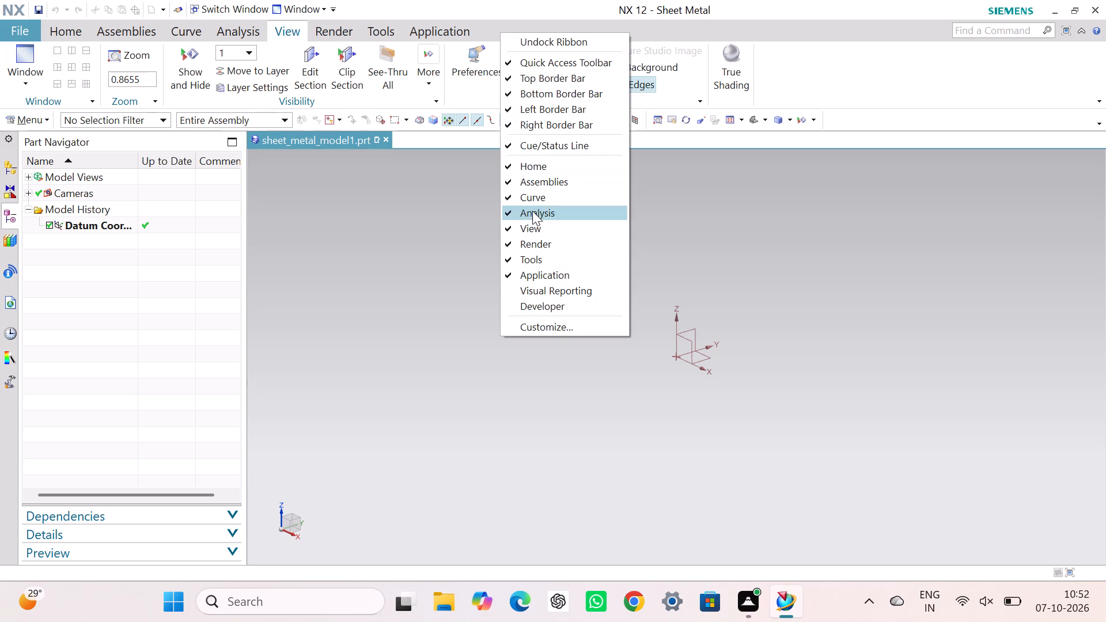
click(519, 305)
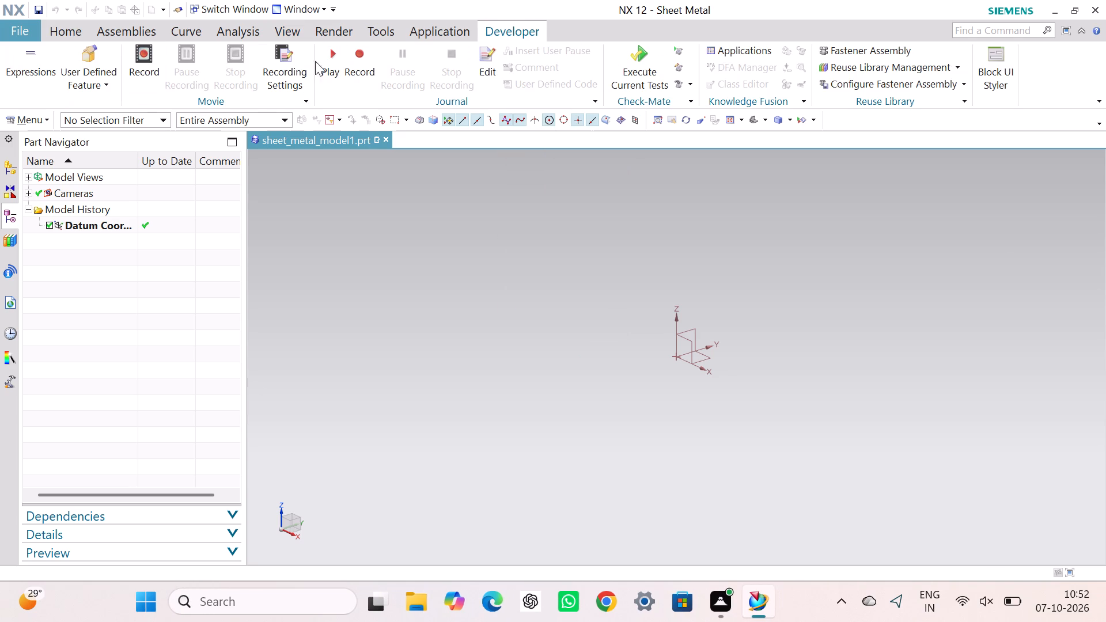
Start recording a journal as the Visual Basic file "journal" in the Desktop\INTERNSHIP\NX Cad folder.
click(363, 54)
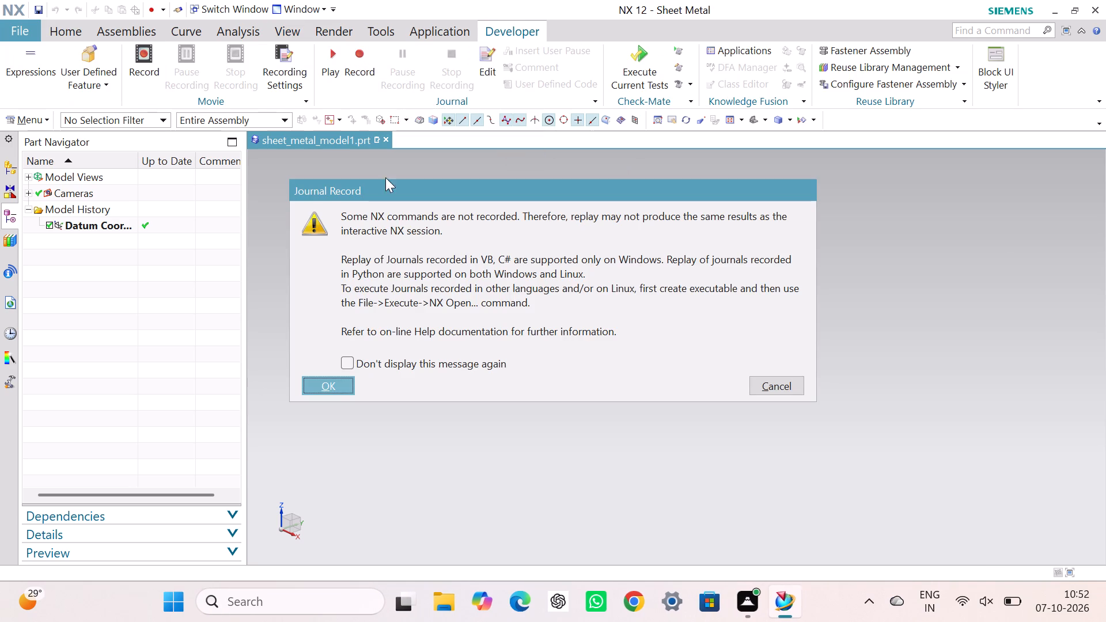
click(340, 386)
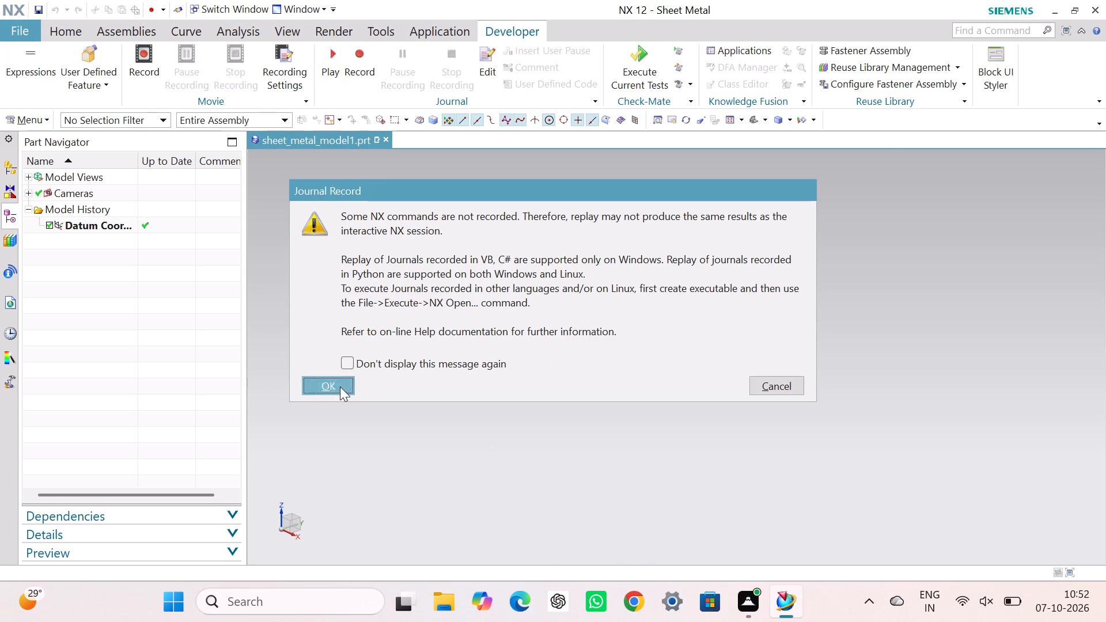
scroll(563, 422, down, 4)
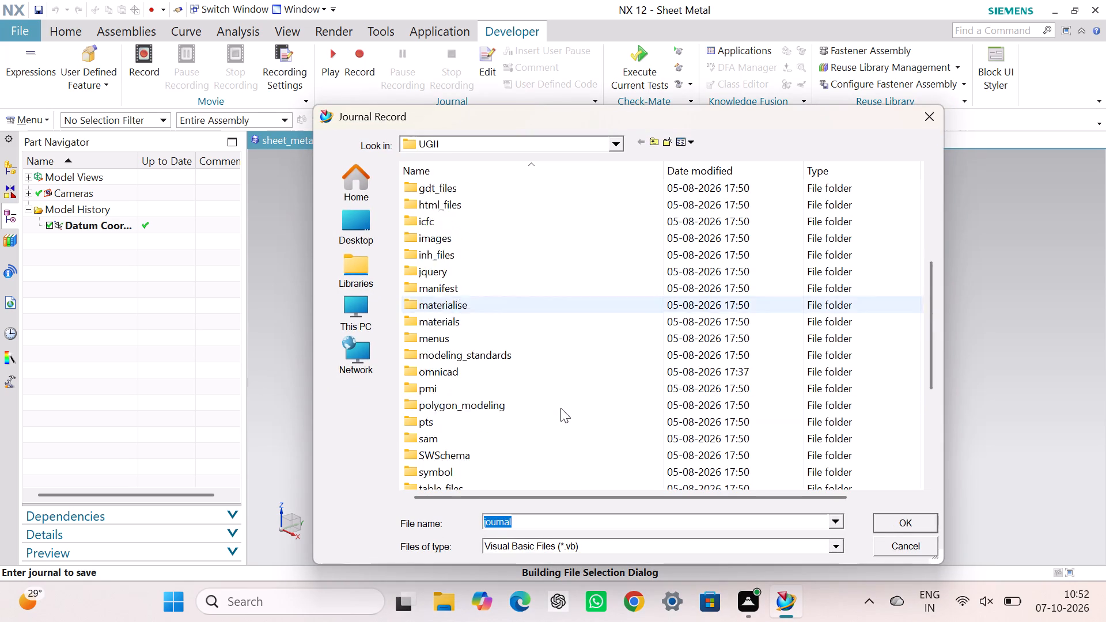
scroll(560, 408, down, 1)
click(355, 222)
scroll(488, 274, down, 7)
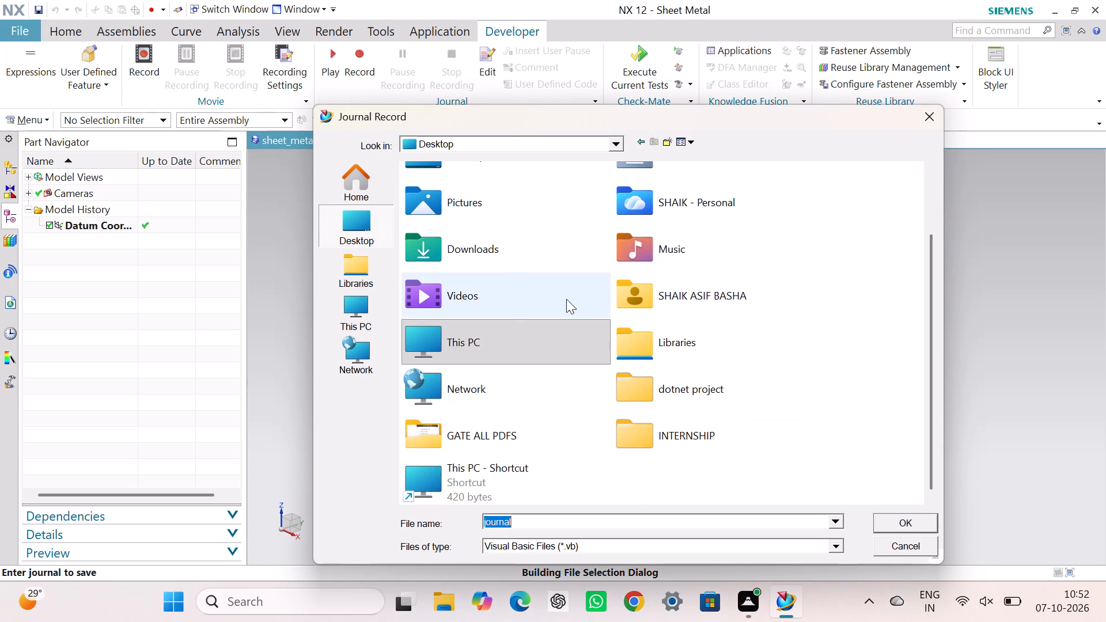
scroll(594, 311, down, 2)
scroll(765, 355, down, 5)
double_click(685, 434)
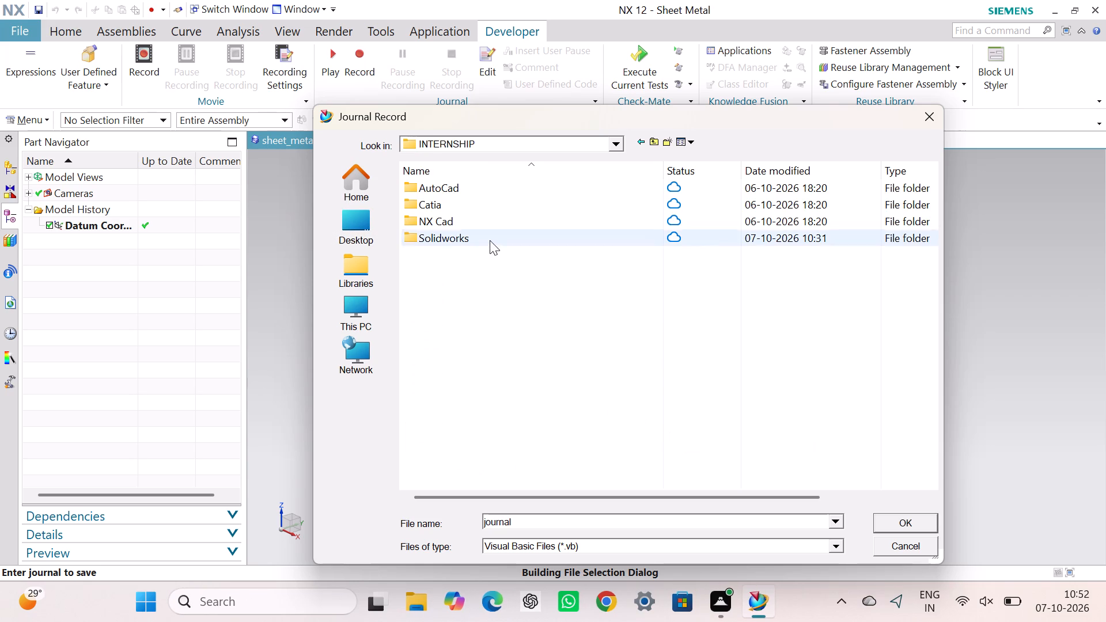
double_click(492, 227)
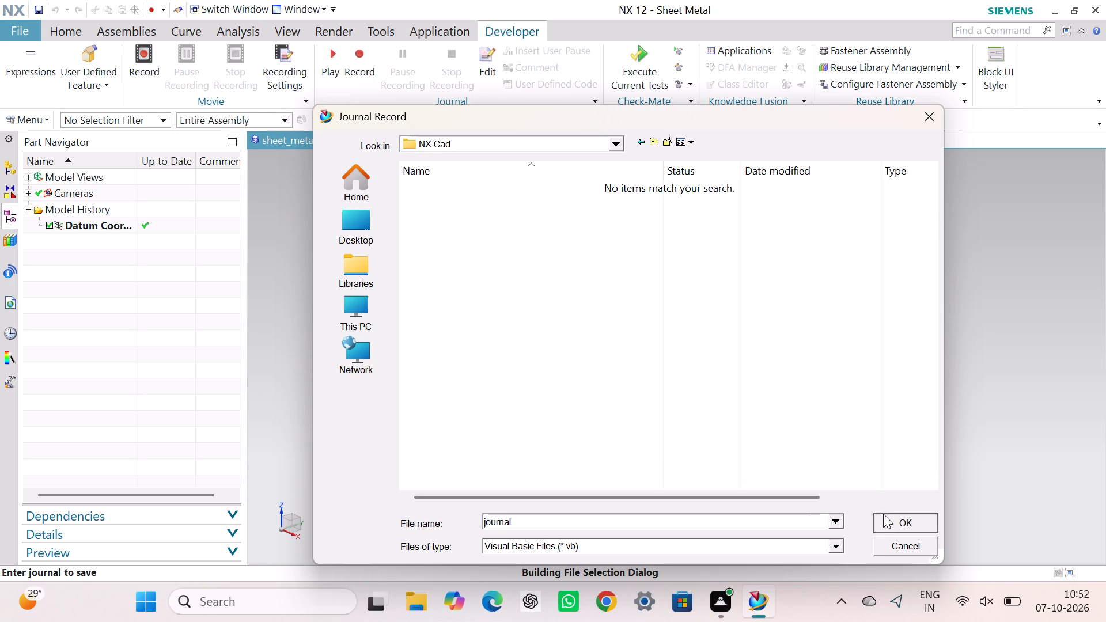
click(886, 517)
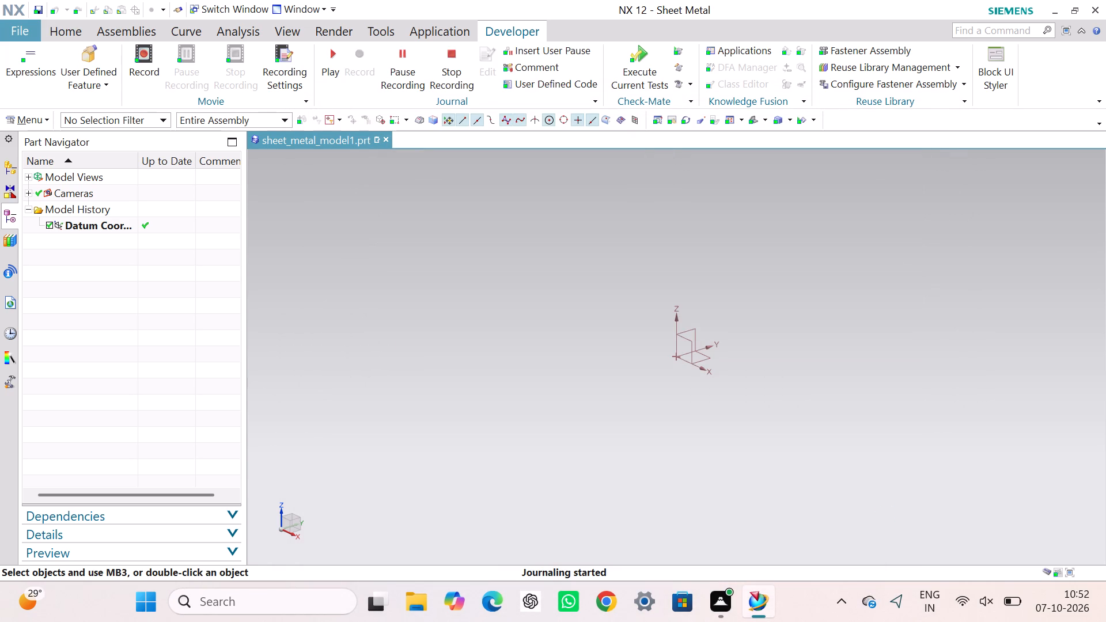
click(533, 385)
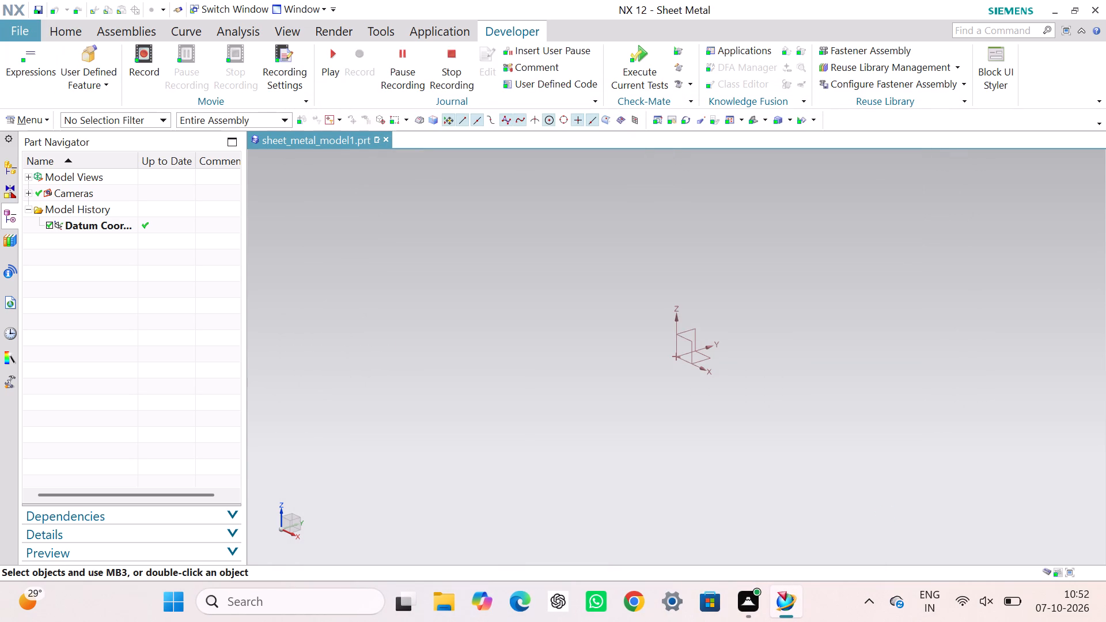
Create a sketch in the task environment on the horizontal XY datum plane, with Horizontal reference and the work part origin.
click(65, 24)
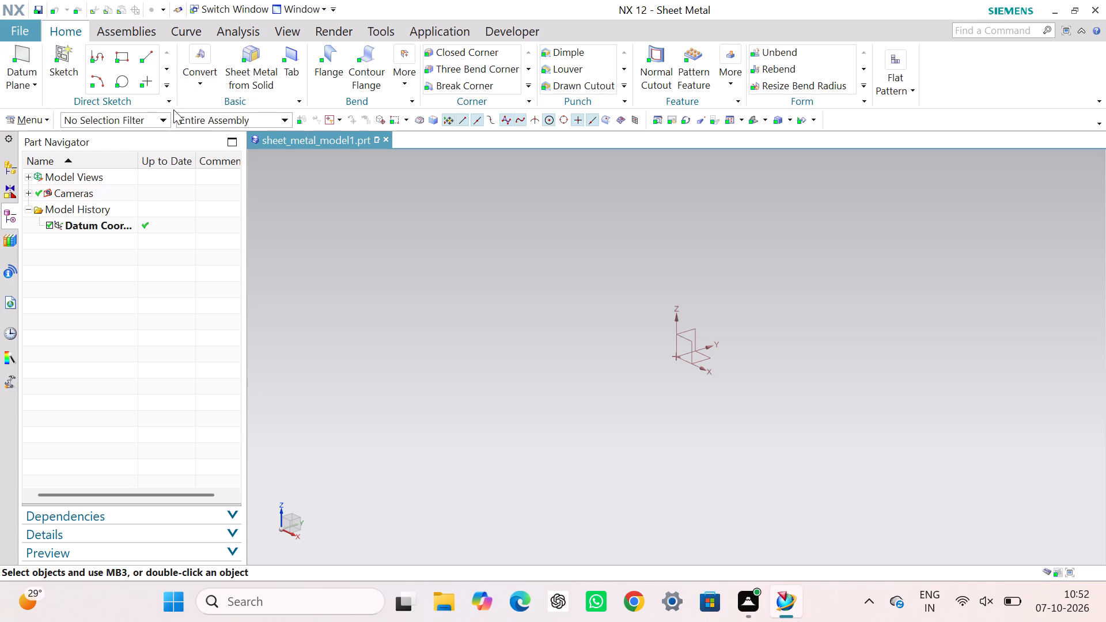
click(49, 114)
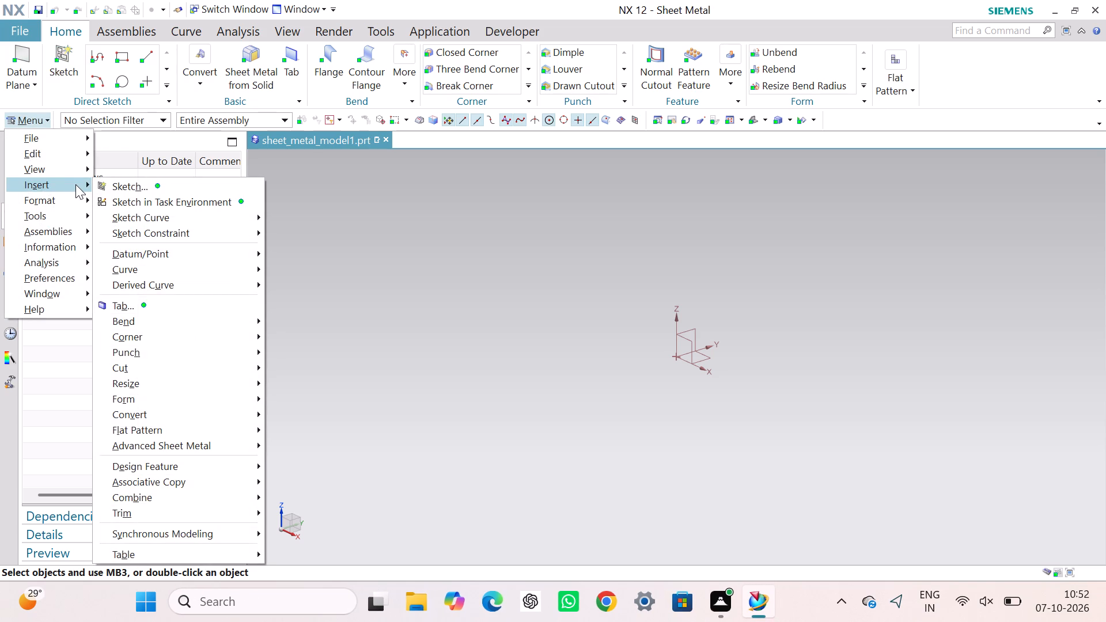
click(154, 203)
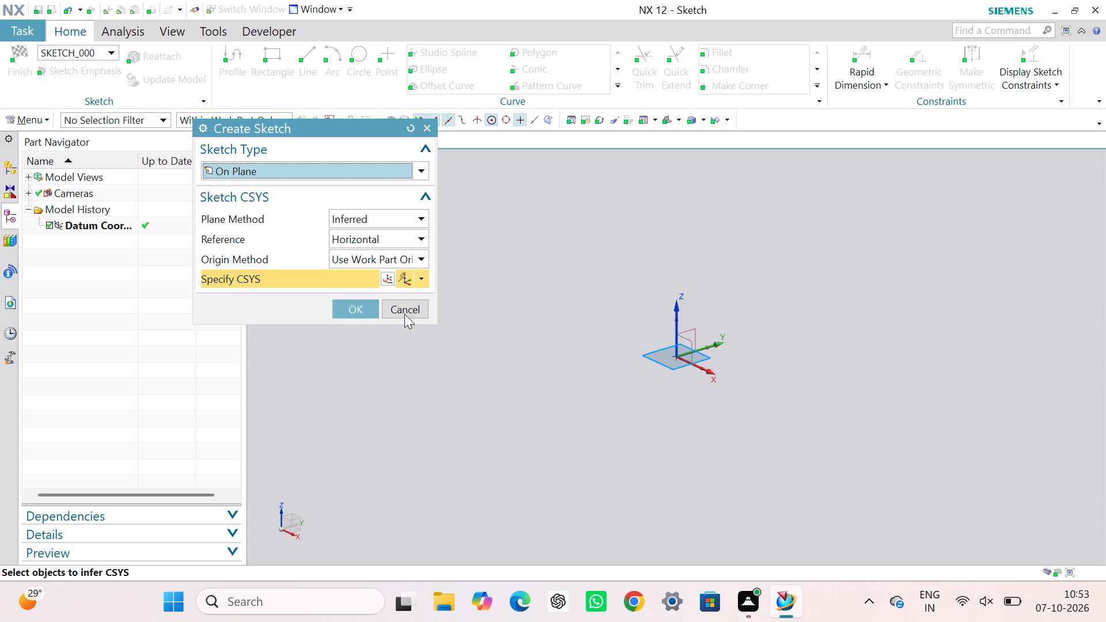
click(353, 305)
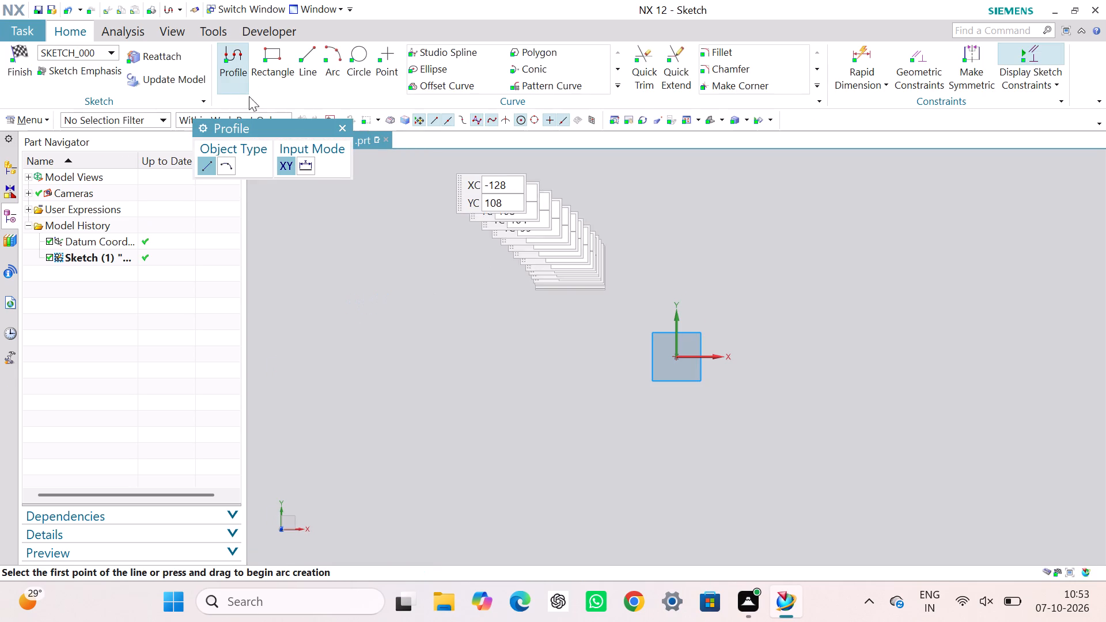
Sketch a two-corner rectangle about 125 mm wide and 82 mm high surrounding the sketch origin.
click(287, 62)
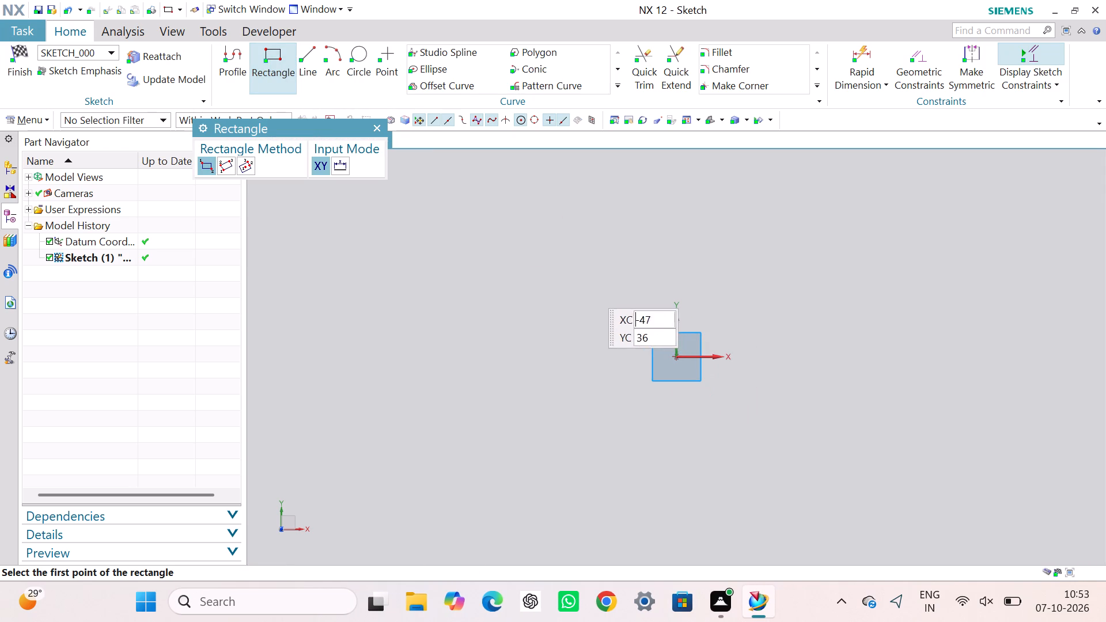
drag(575, 288, 584, 289)
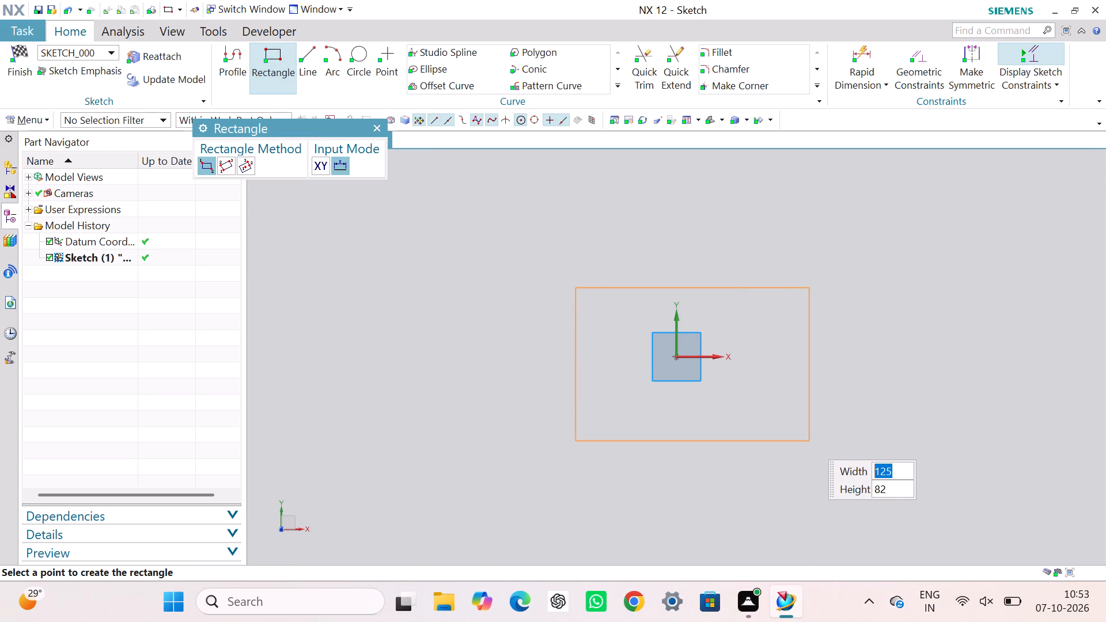
click(809, 441)
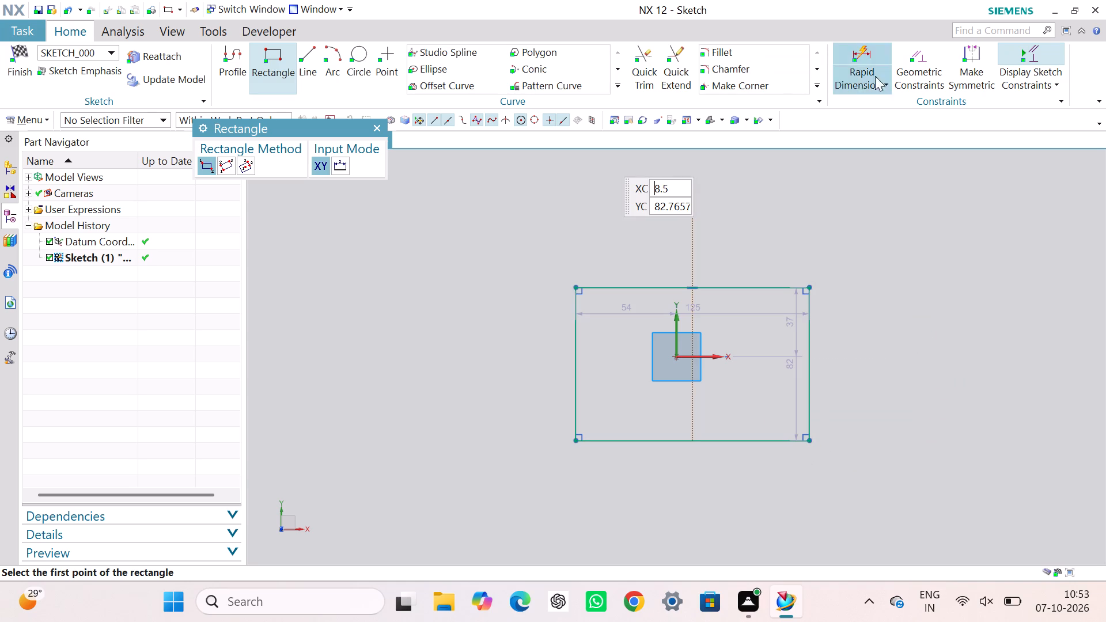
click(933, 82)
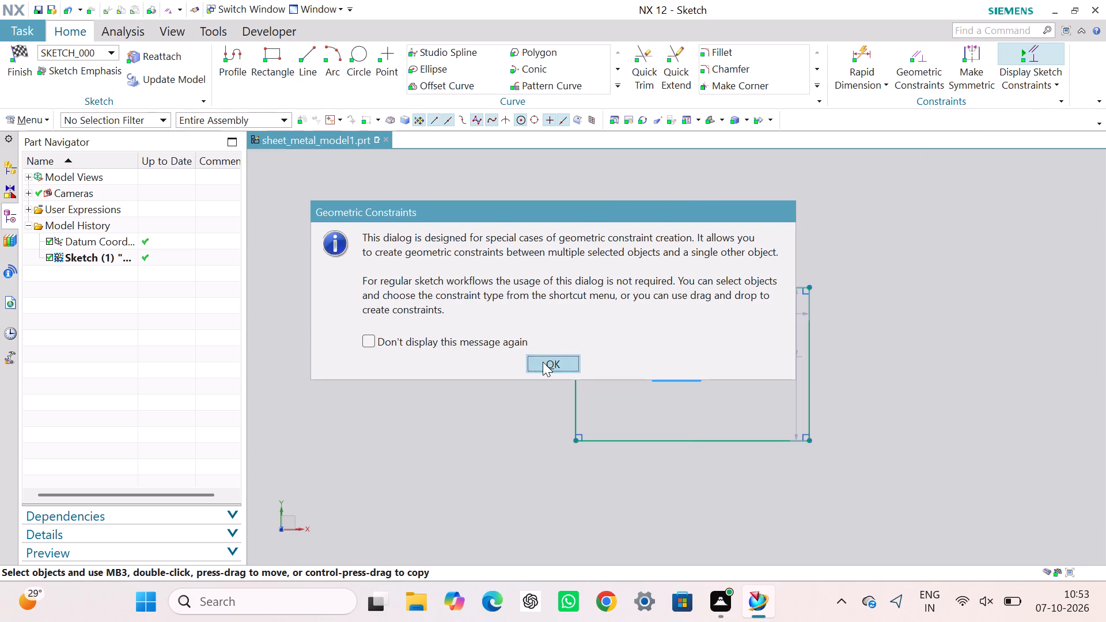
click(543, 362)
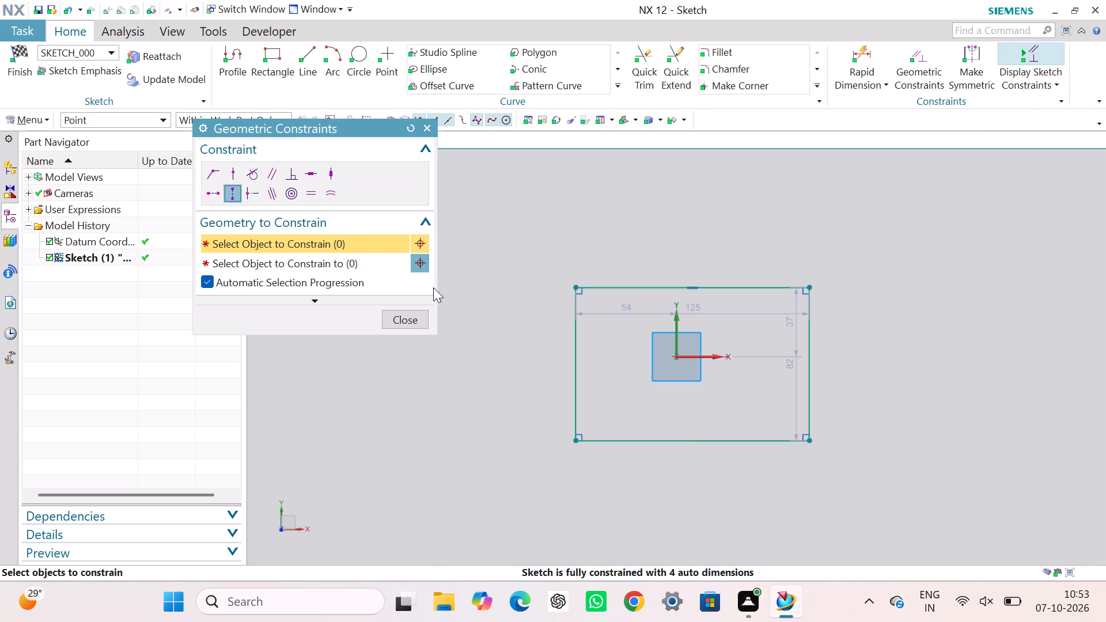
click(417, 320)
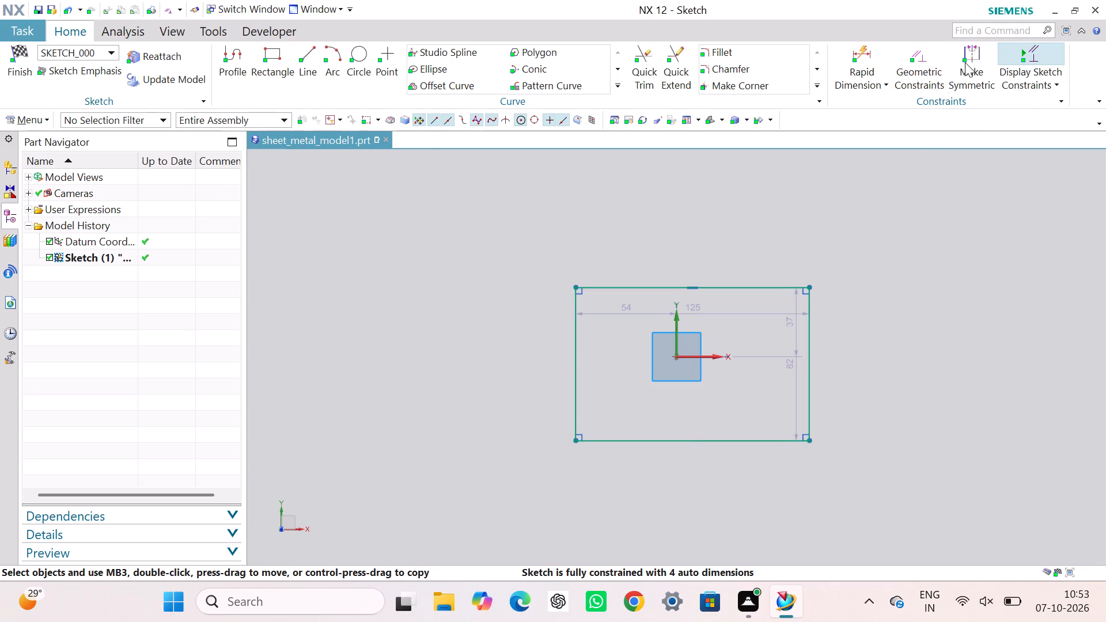
Make the rectangle's two vertical sides symmetric about the sketch's vertical axis.
click(965, 62)
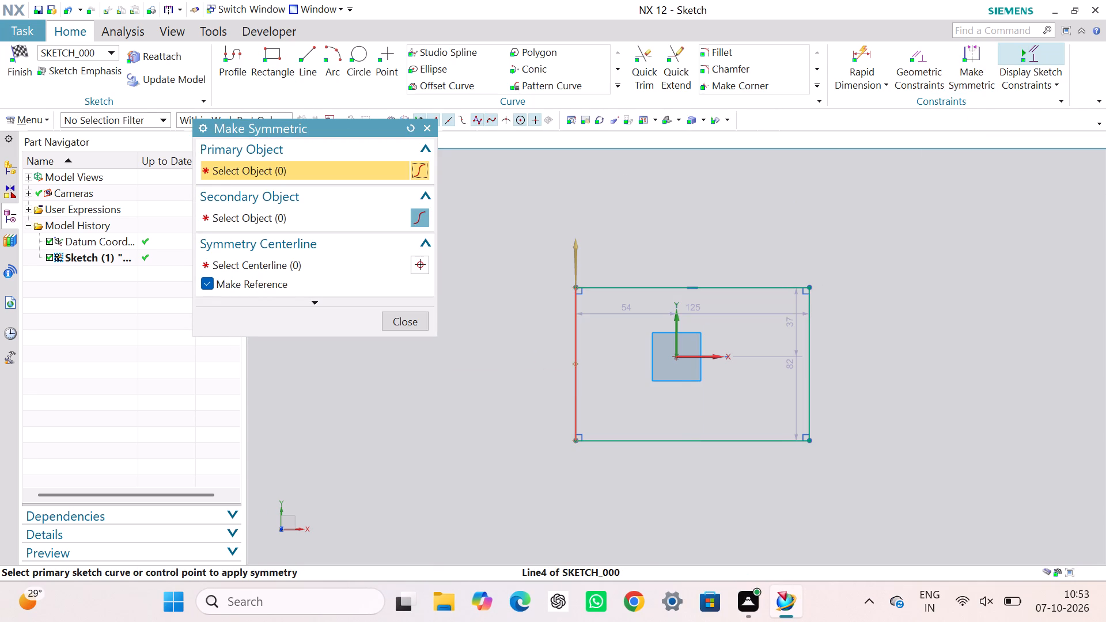
click(573, 358)
click(808, 335)
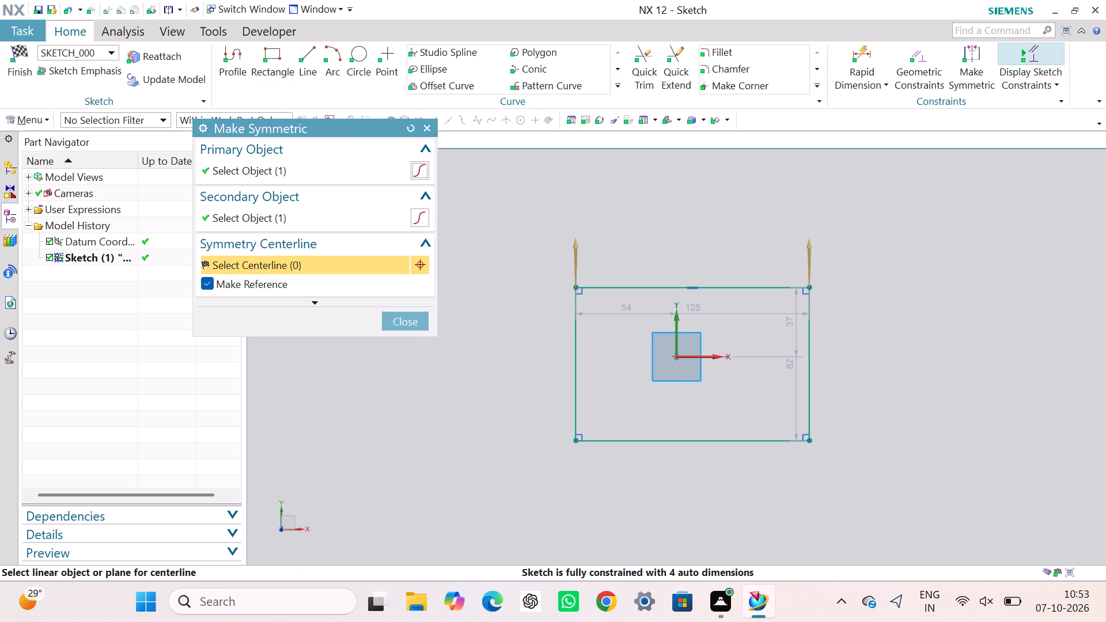
click(675, 328)
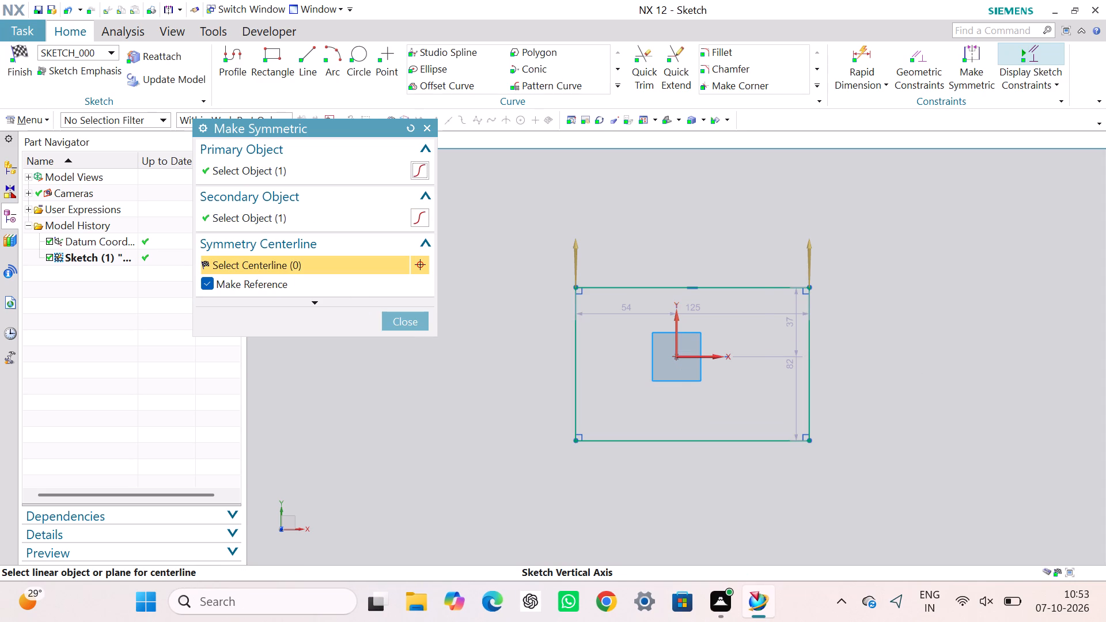
click(402, 331)
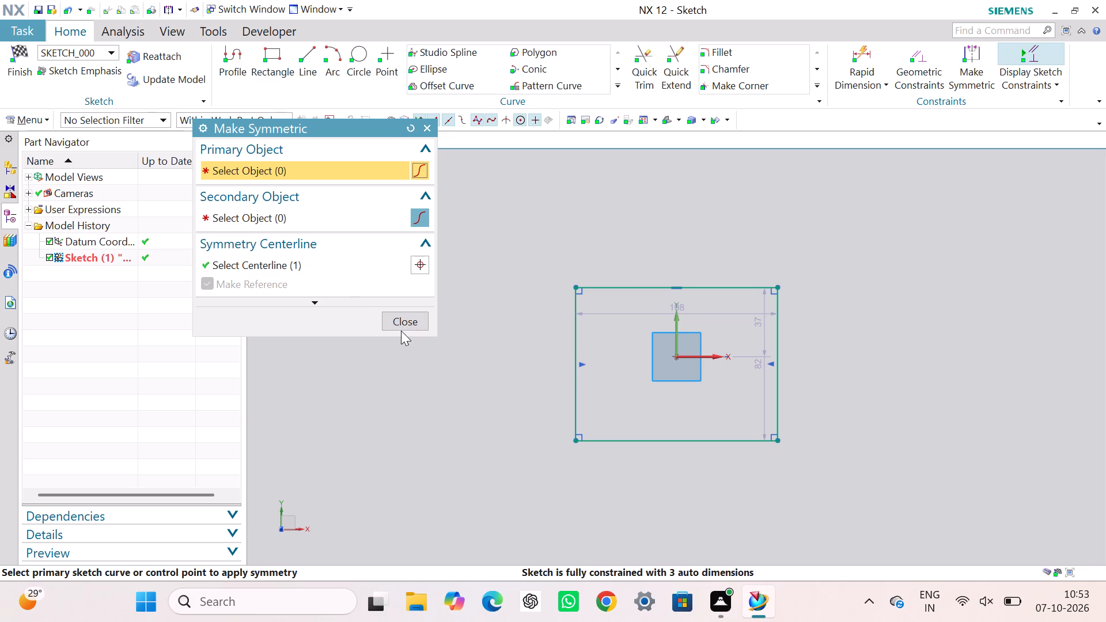
click(395, 316)
click(487, 264)
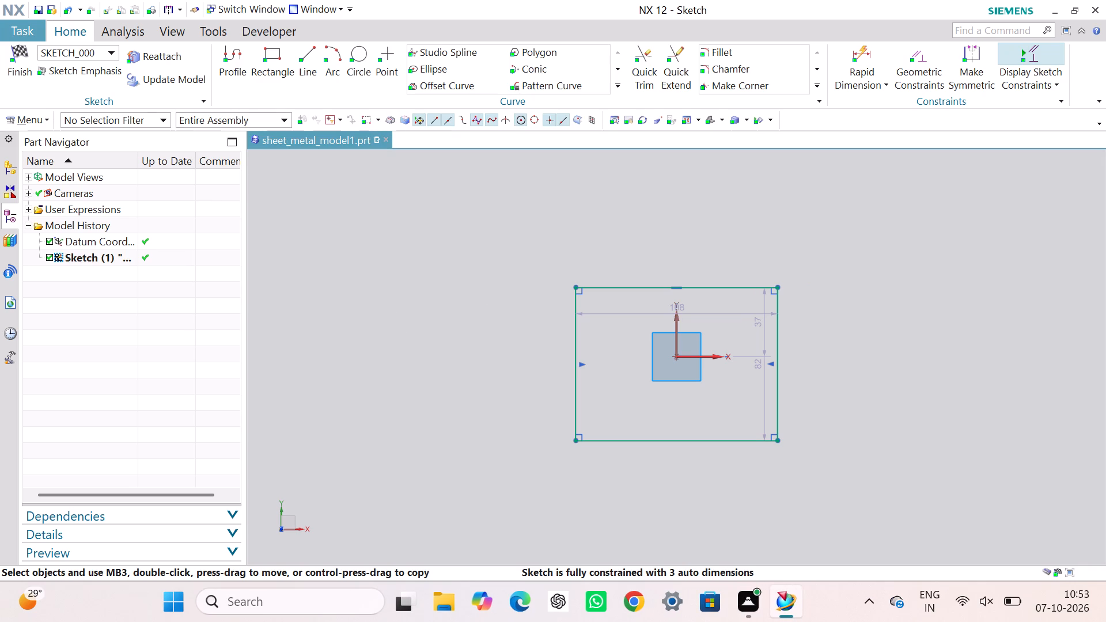
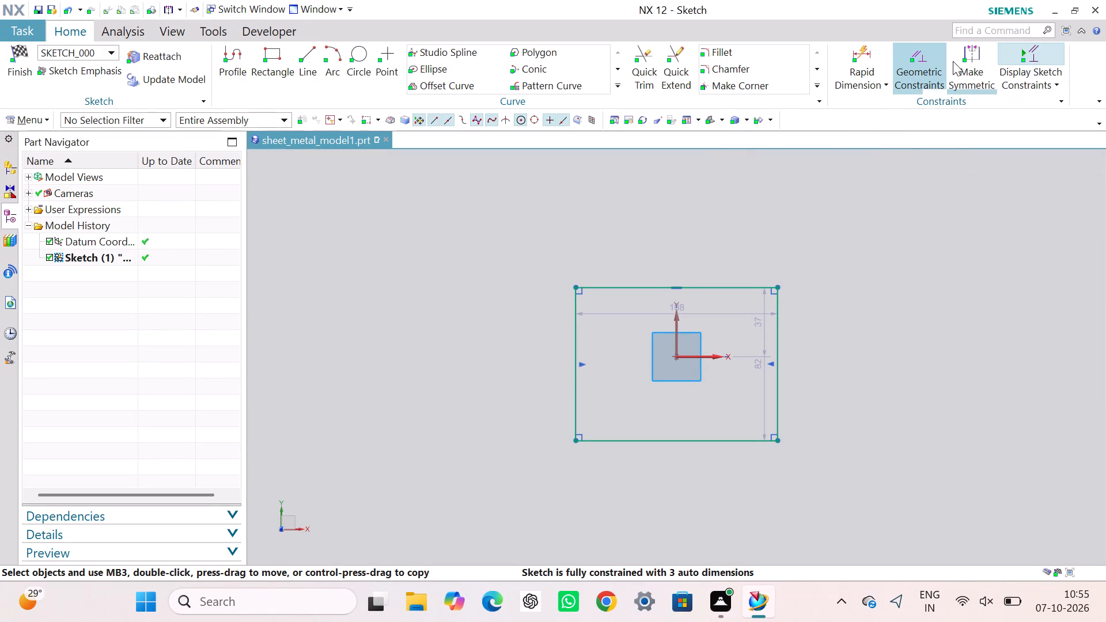
Dimension the rectangle's width between its two upper corners and set it to 120 mm.
click(868, 58)
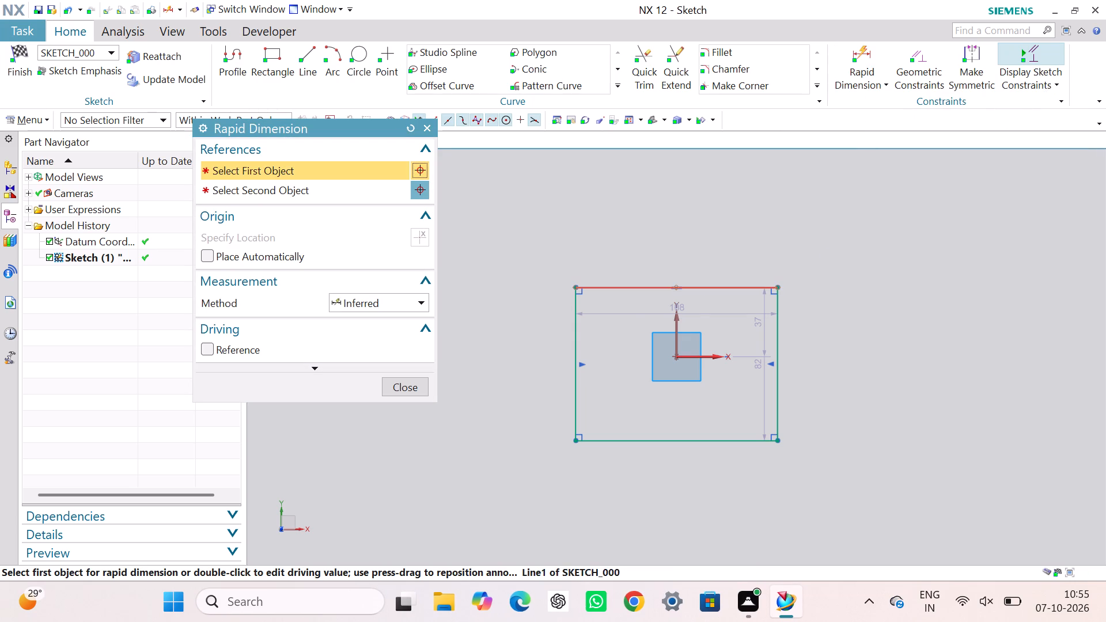
click(577, 287)
click(781, 285)
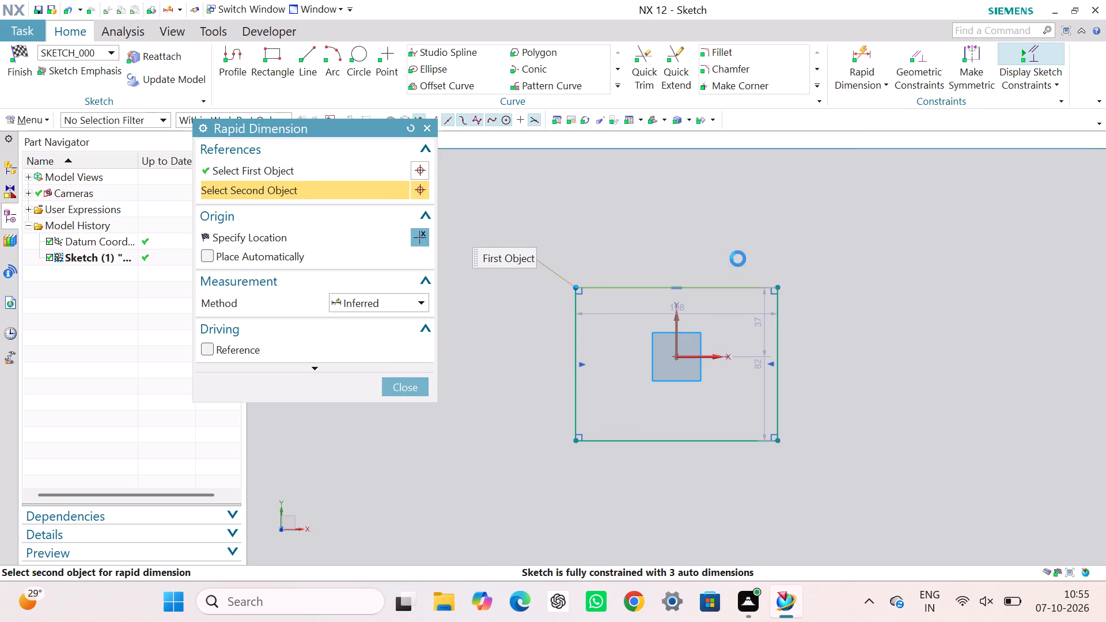
click(676, 227)
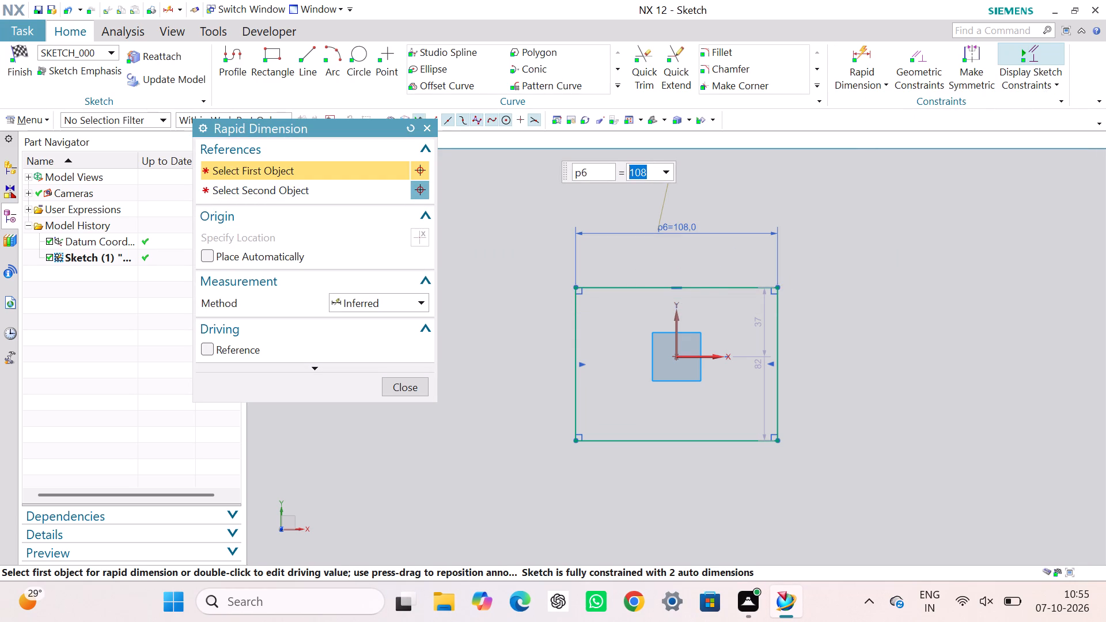
text(120)
key(Return)
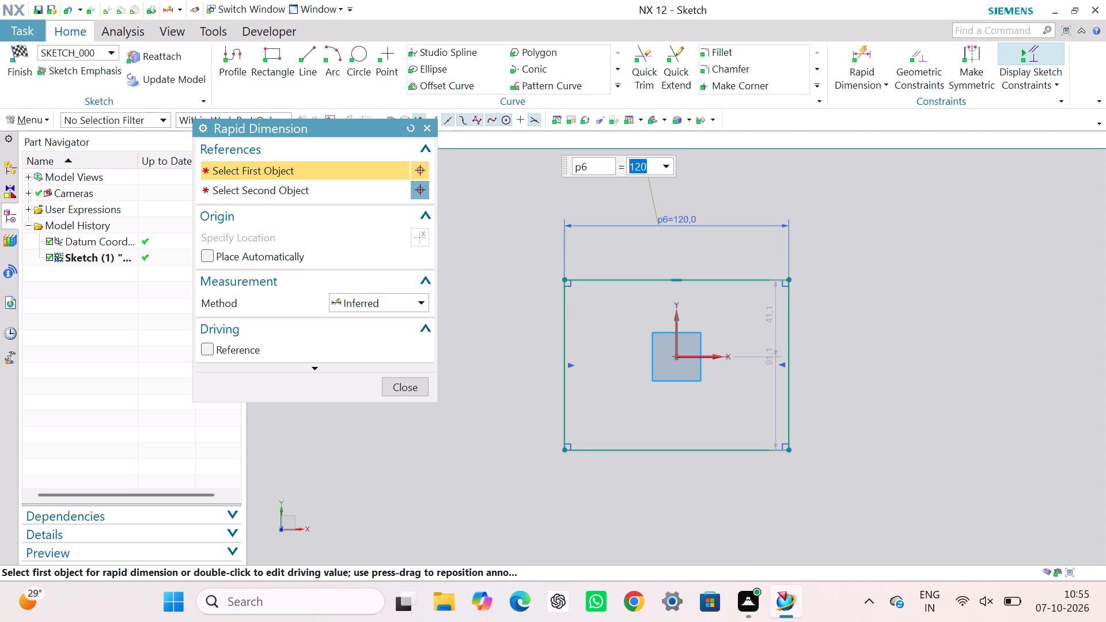
Dimension the rectangle's height between its two right-hand corners and set it to 50 mm.
click(790, 279)
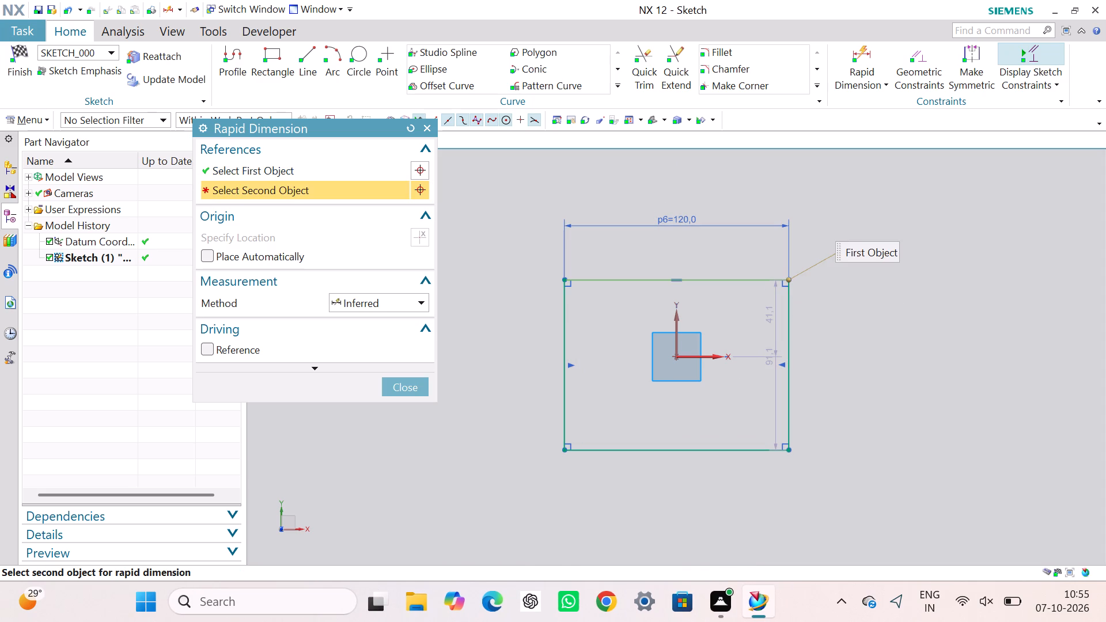
click(787, 446)
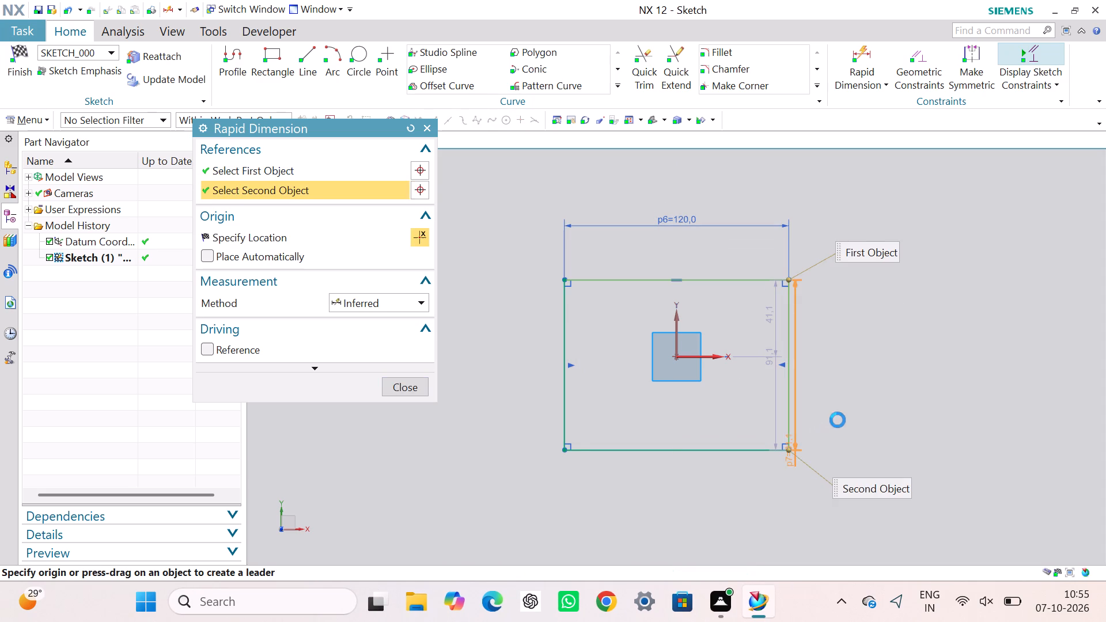
click(825, 381)
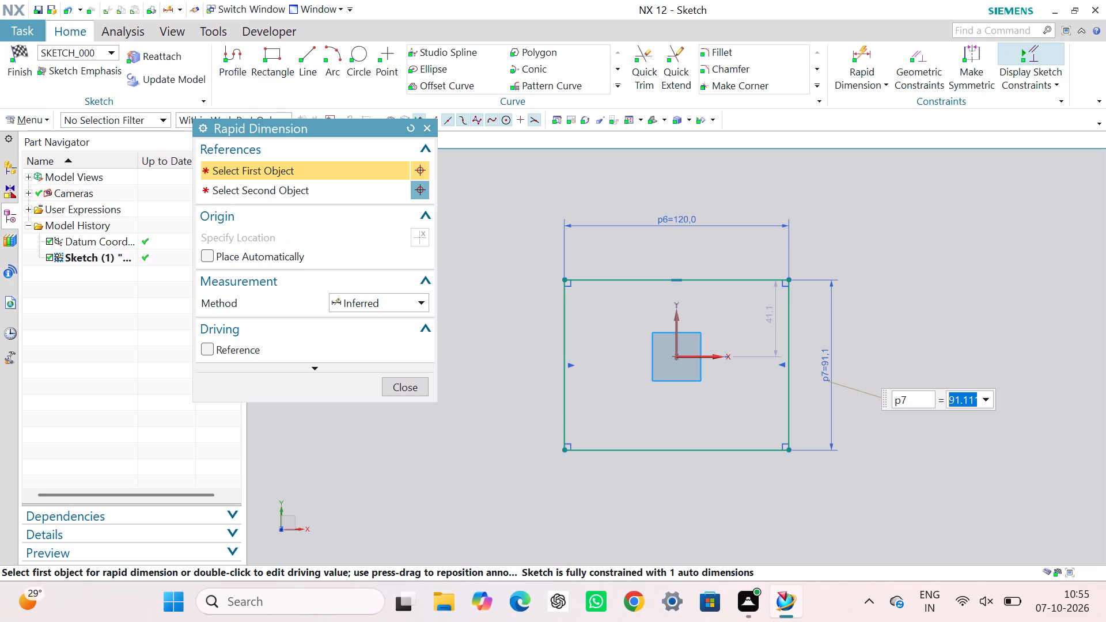
text(50)
key(Return)
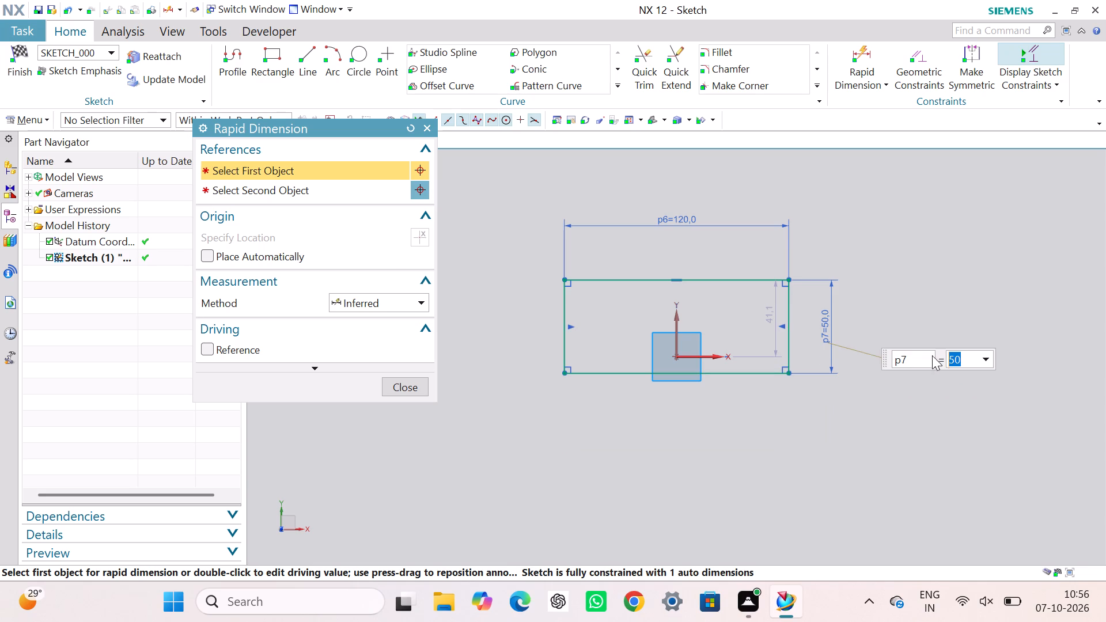
click(412, 385)
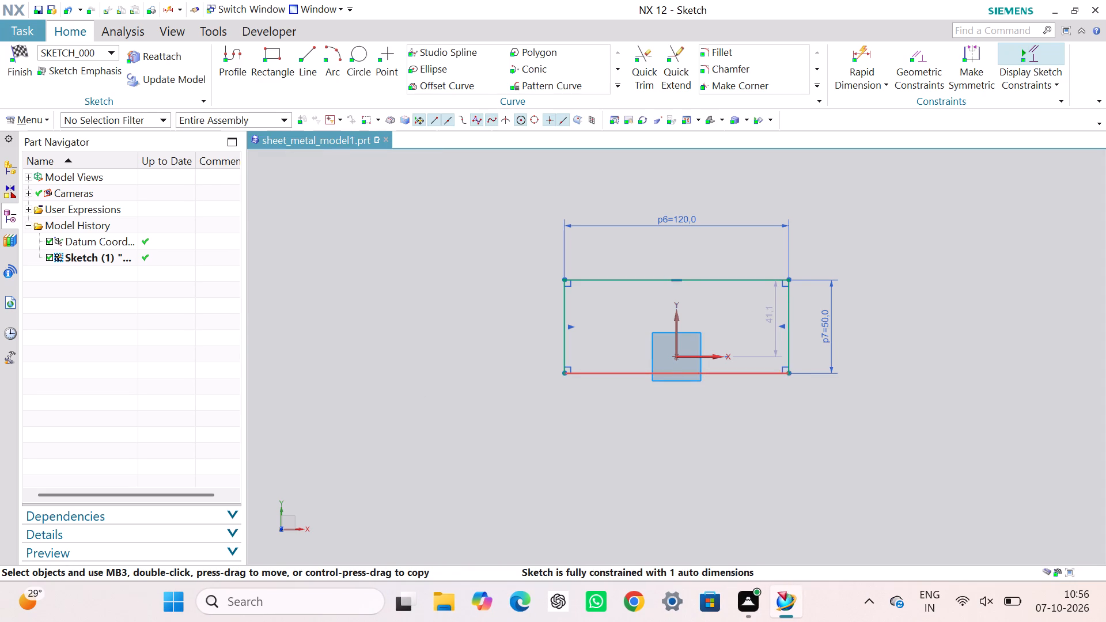
Set the distance from the rectangle's upper edge to the sketch's horizontal axis to 24 mm and finish the sketch.
double_click(772, 318)
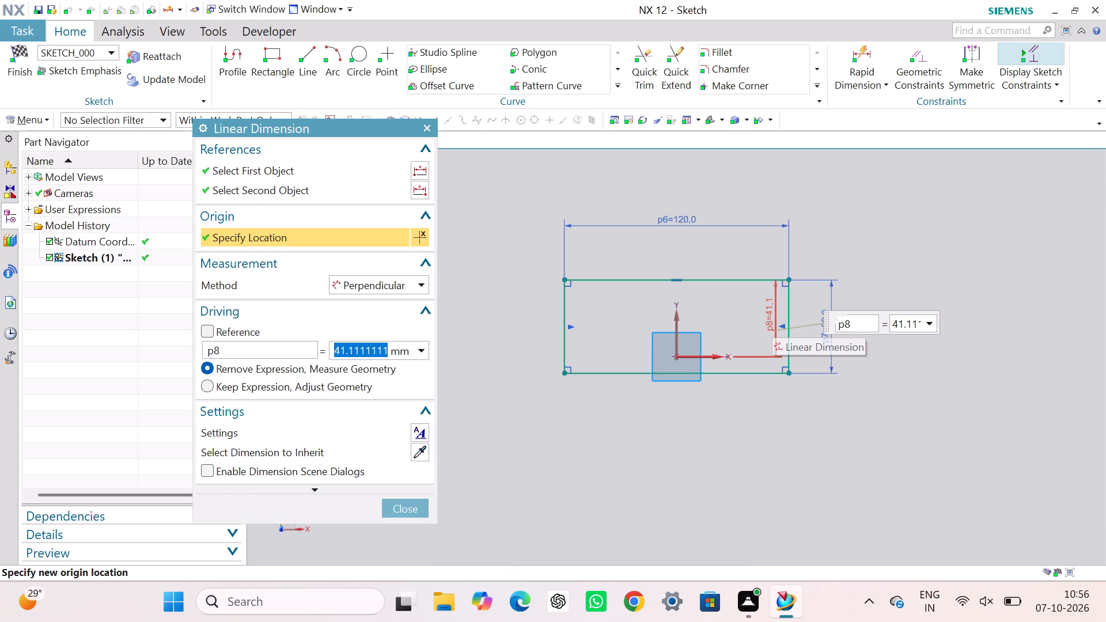
text(24)
key(Return)
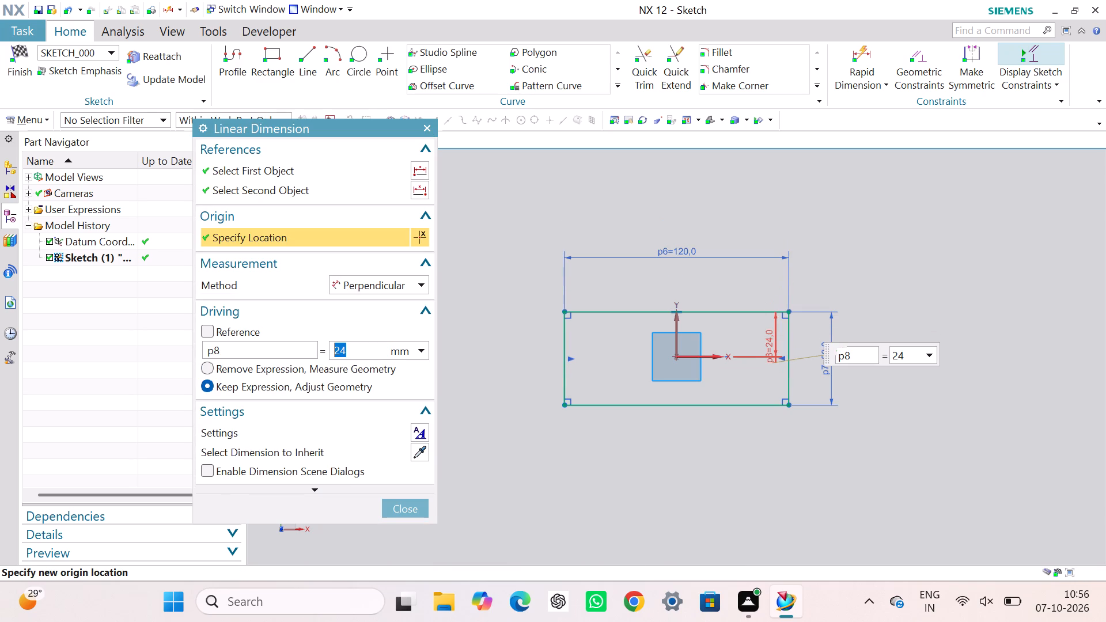
click(393, 500)
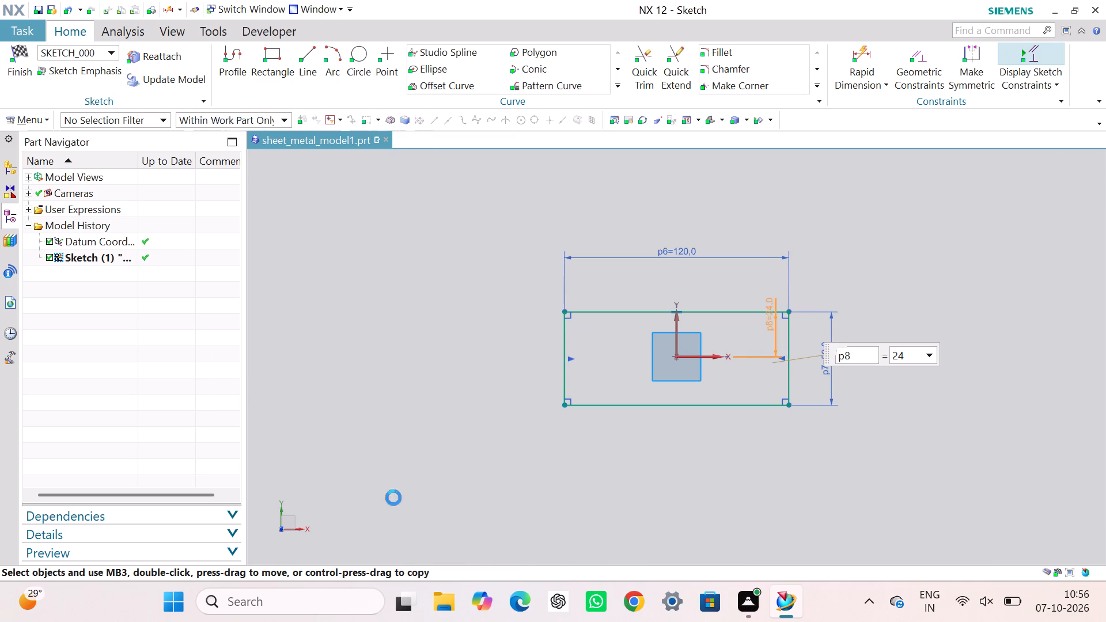
click(408, 367)
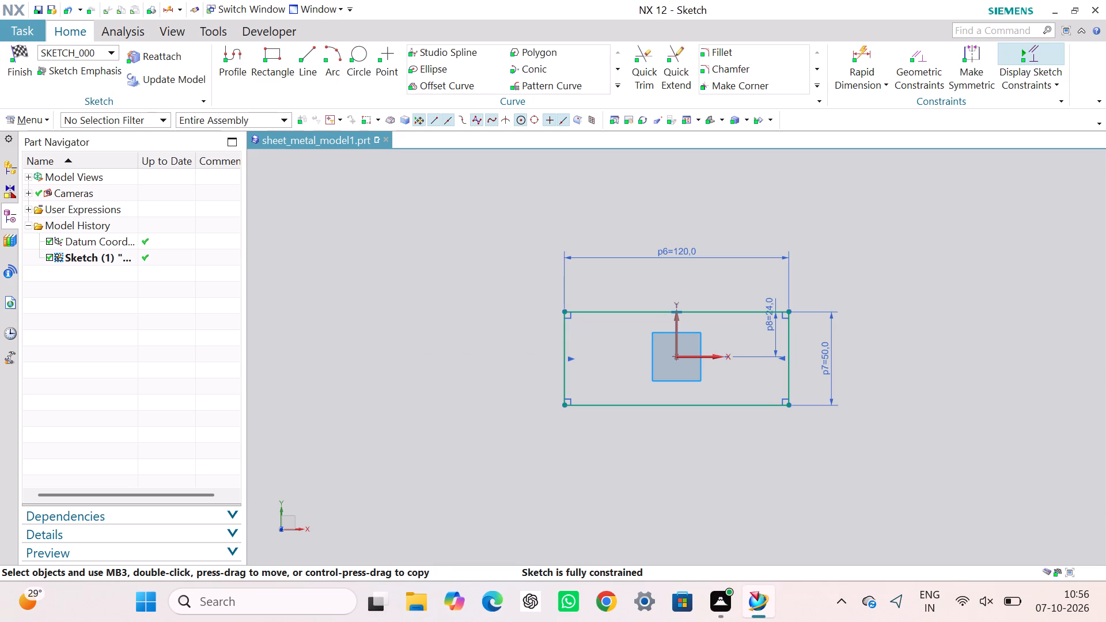
click(18, 54)
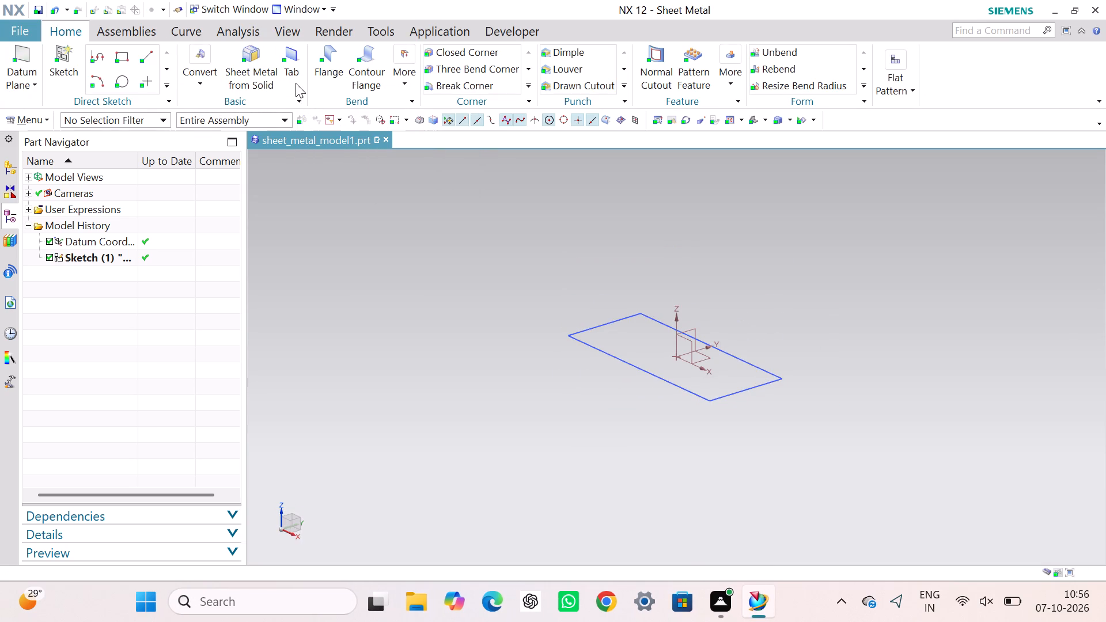
Start a base Tab with the rectangular sketch as its section, trying to enter a thickness of 1.2 mm.
click(296, 55)
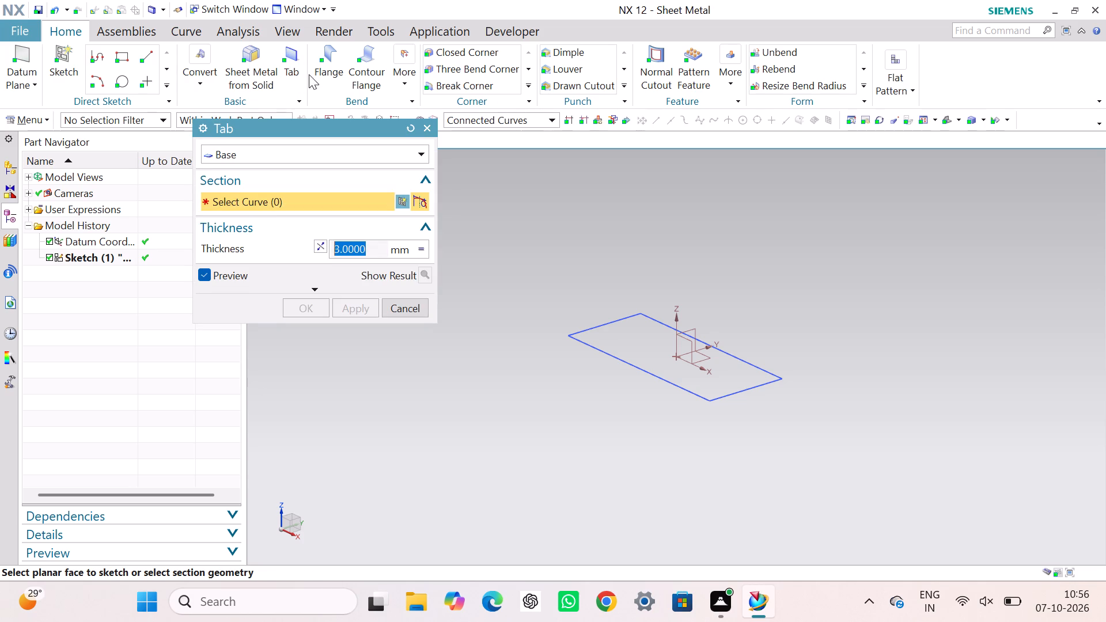
key(1)
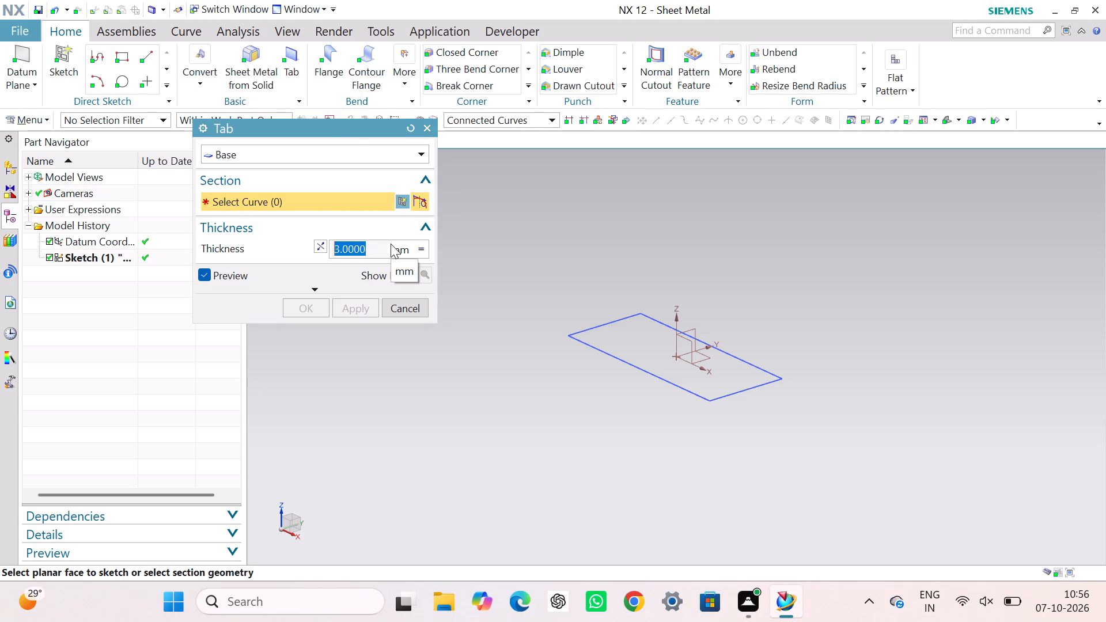
text(.2)
click(594, 344)
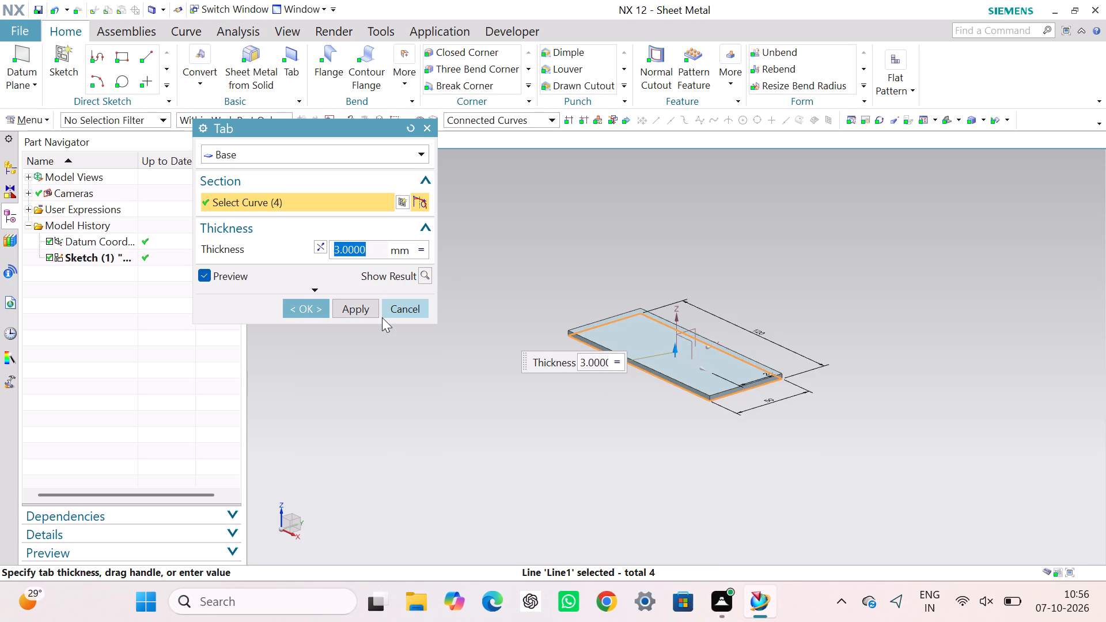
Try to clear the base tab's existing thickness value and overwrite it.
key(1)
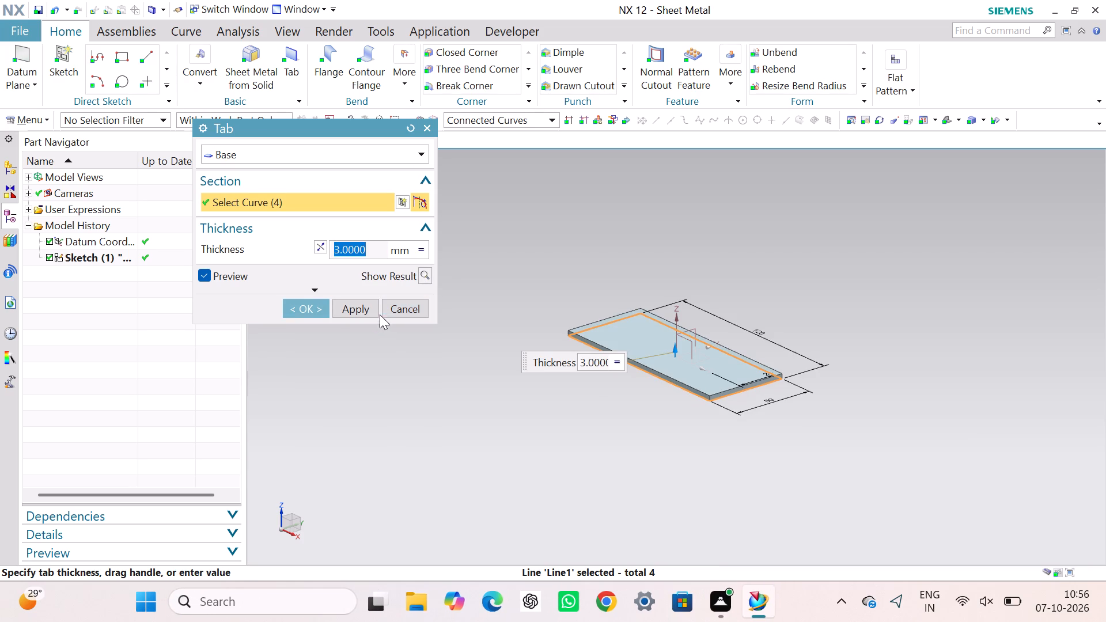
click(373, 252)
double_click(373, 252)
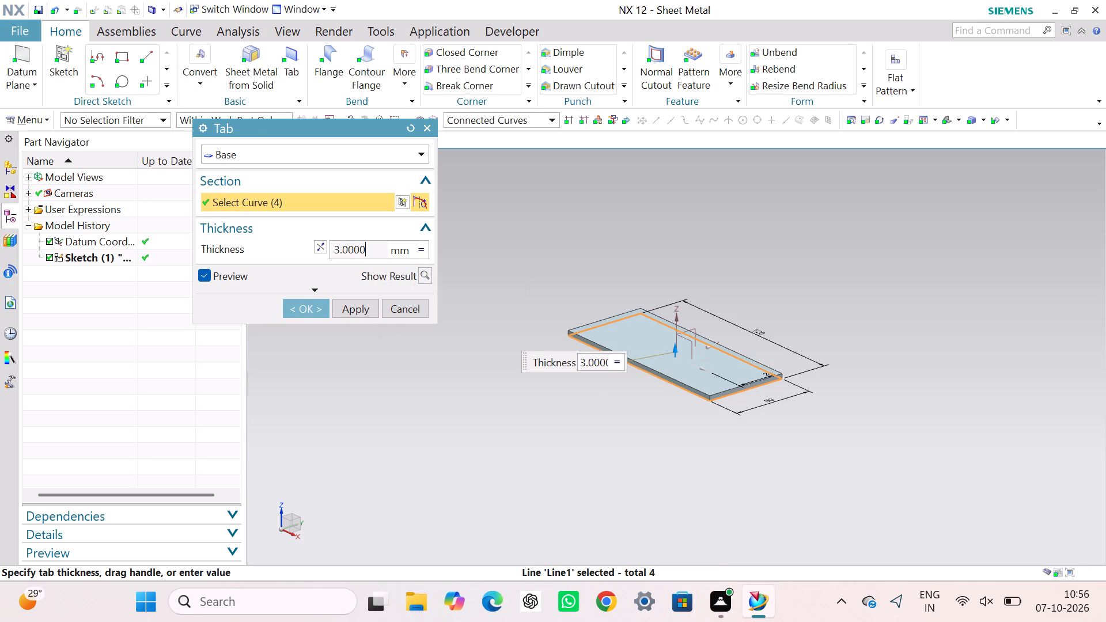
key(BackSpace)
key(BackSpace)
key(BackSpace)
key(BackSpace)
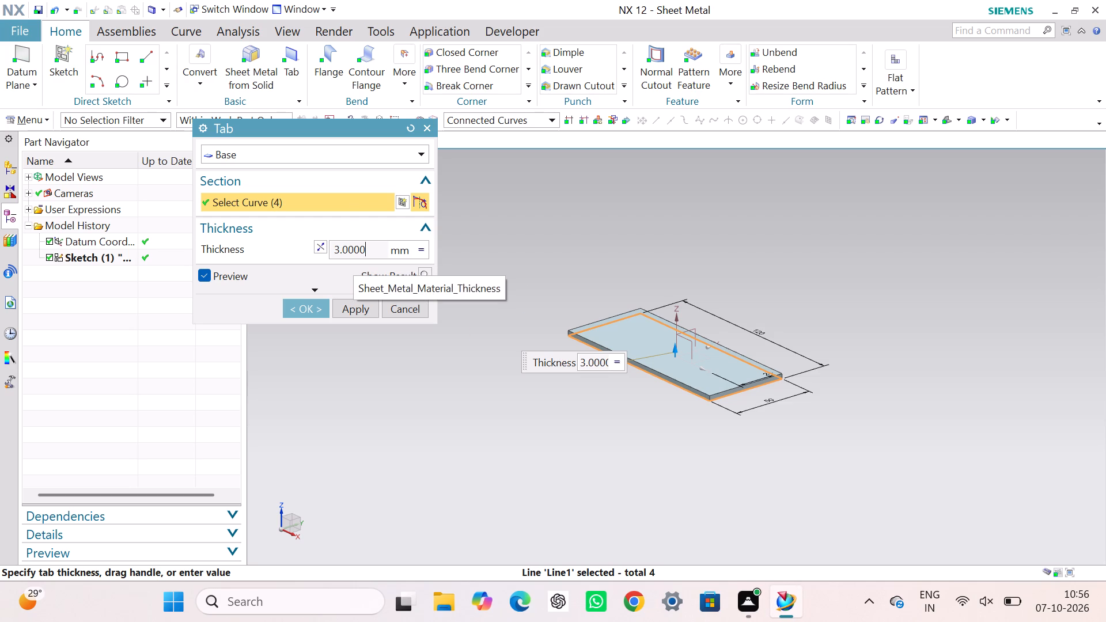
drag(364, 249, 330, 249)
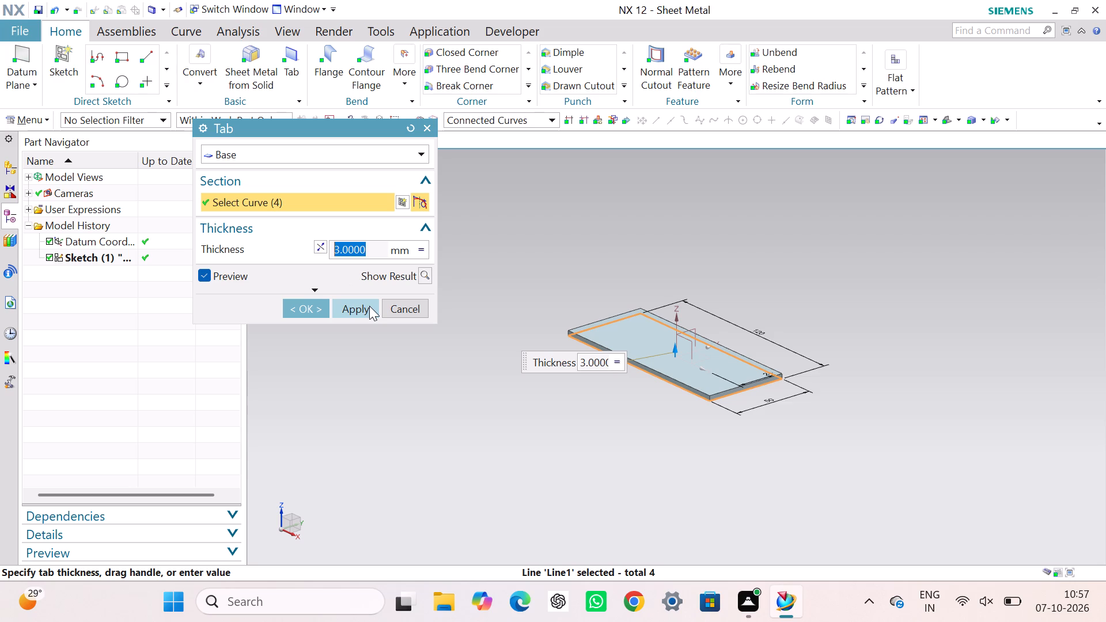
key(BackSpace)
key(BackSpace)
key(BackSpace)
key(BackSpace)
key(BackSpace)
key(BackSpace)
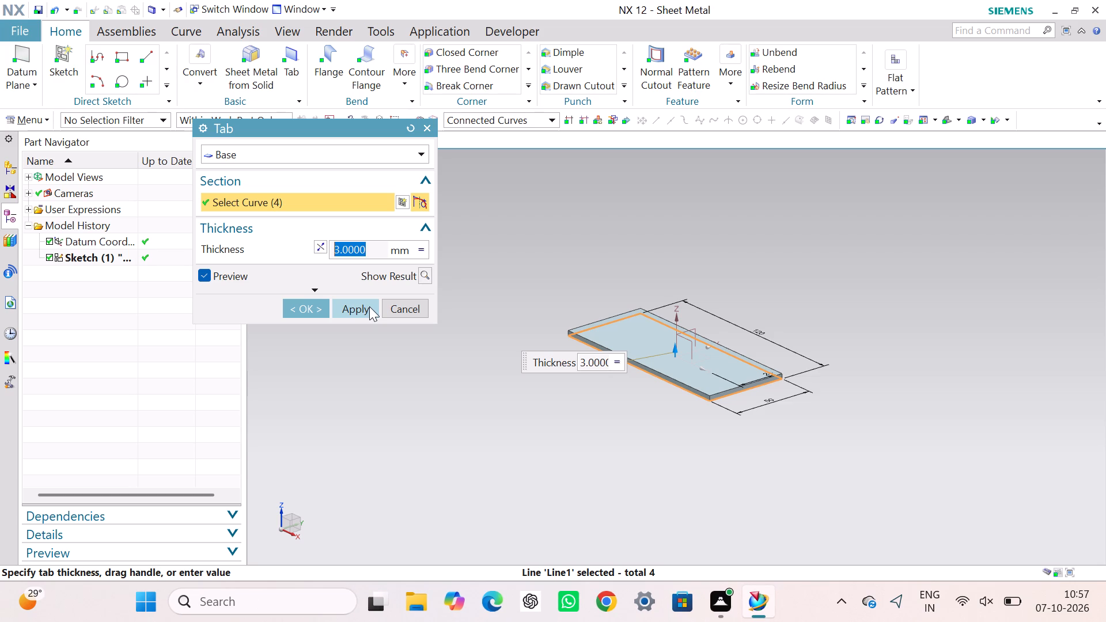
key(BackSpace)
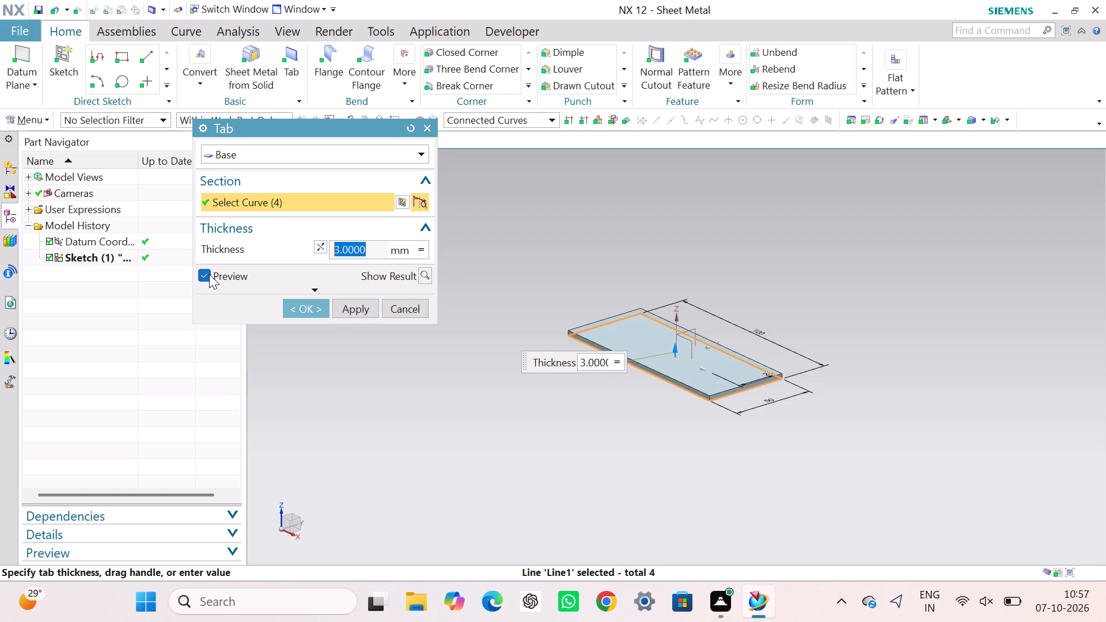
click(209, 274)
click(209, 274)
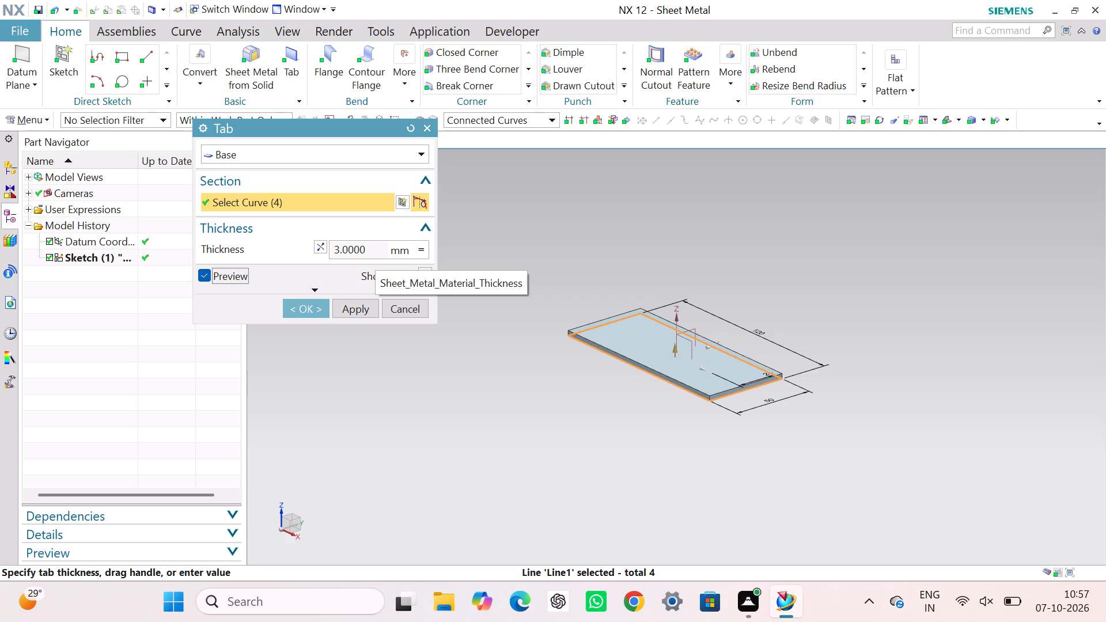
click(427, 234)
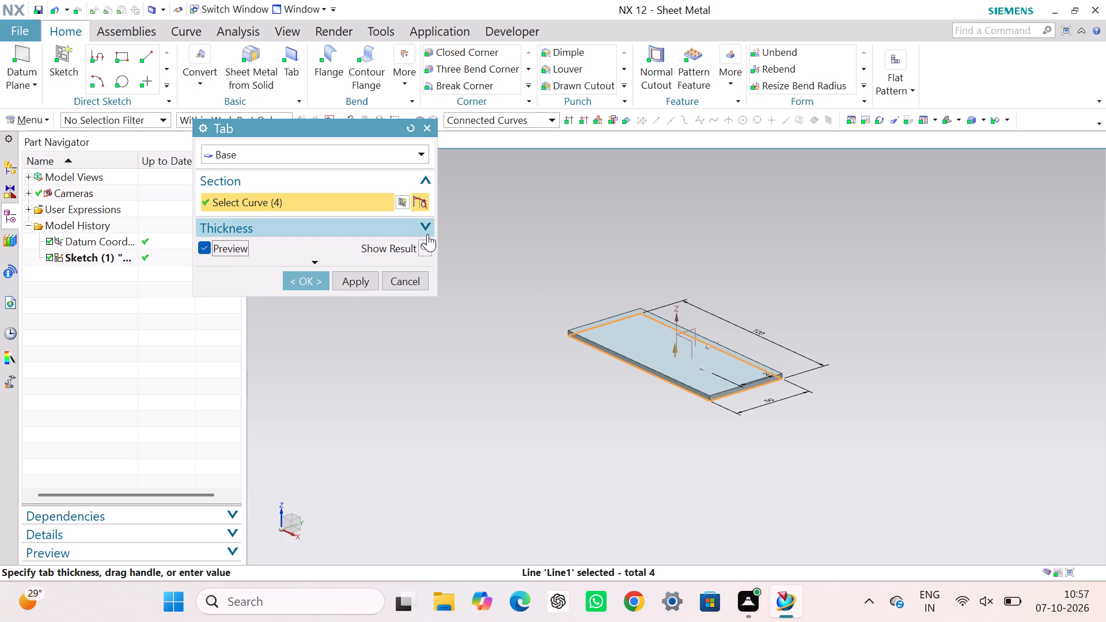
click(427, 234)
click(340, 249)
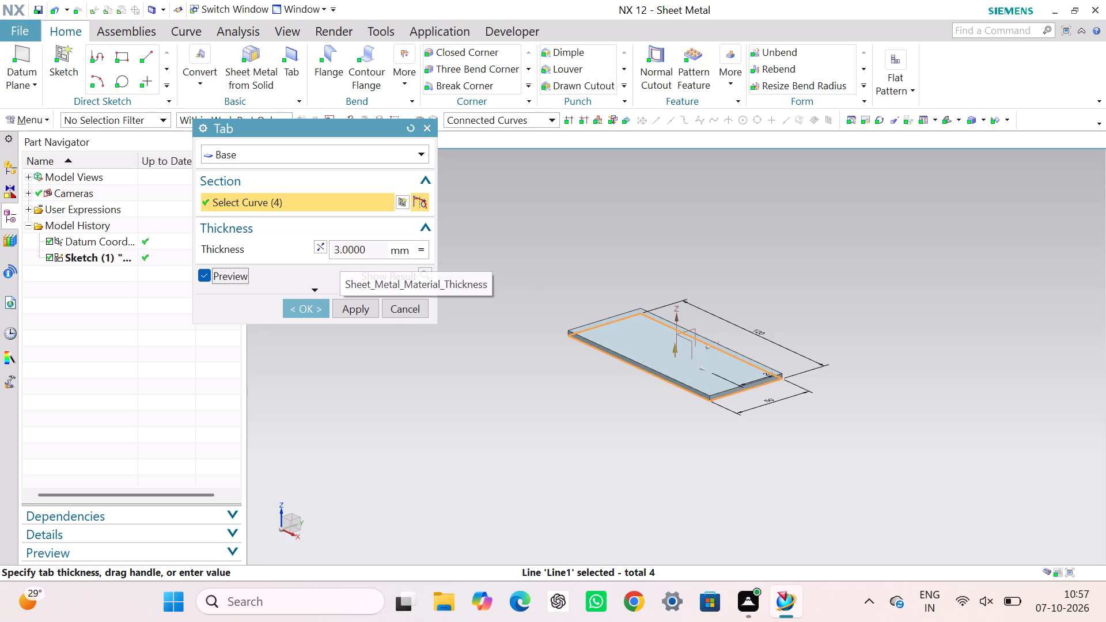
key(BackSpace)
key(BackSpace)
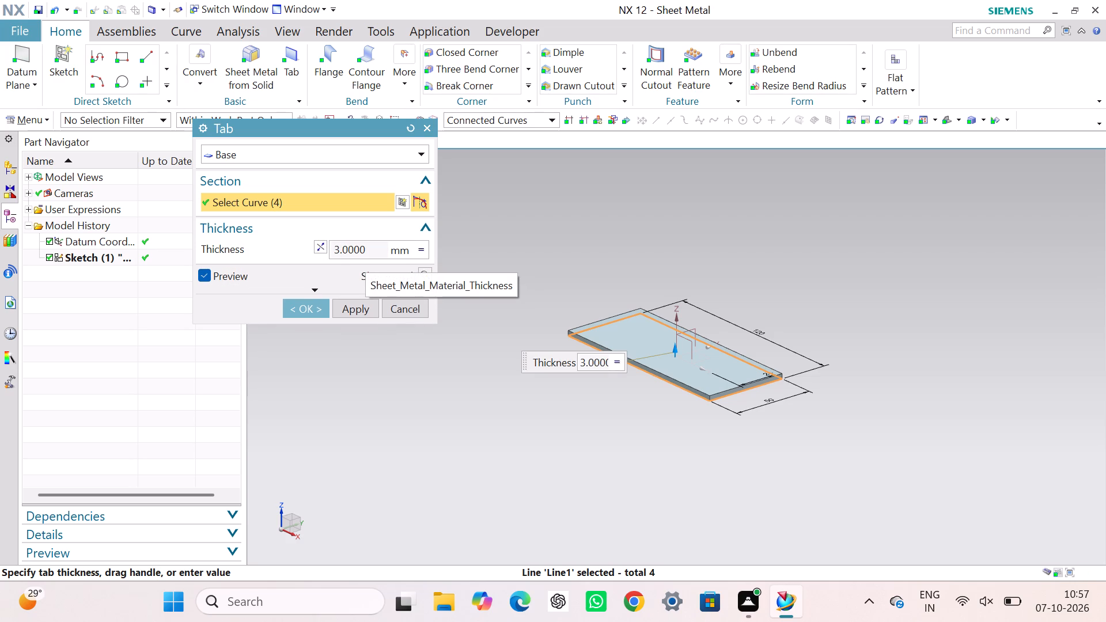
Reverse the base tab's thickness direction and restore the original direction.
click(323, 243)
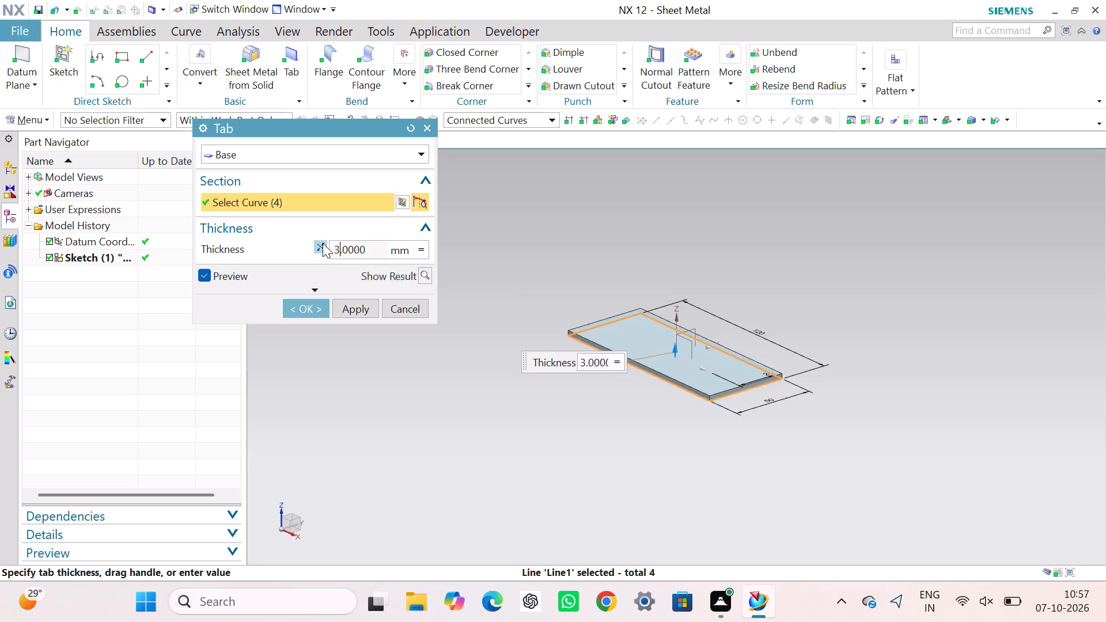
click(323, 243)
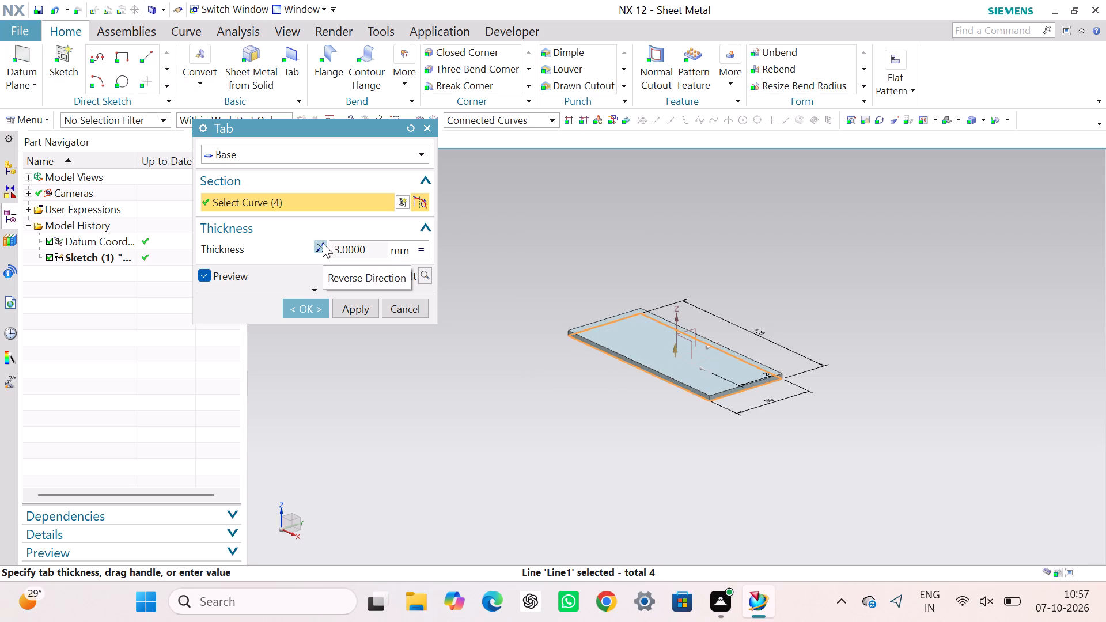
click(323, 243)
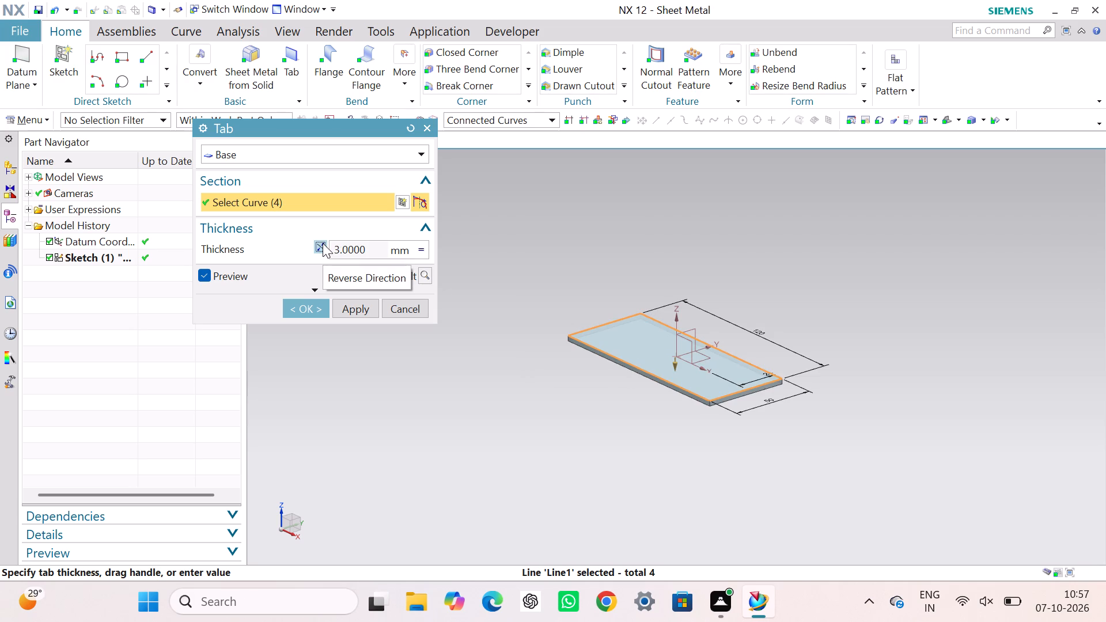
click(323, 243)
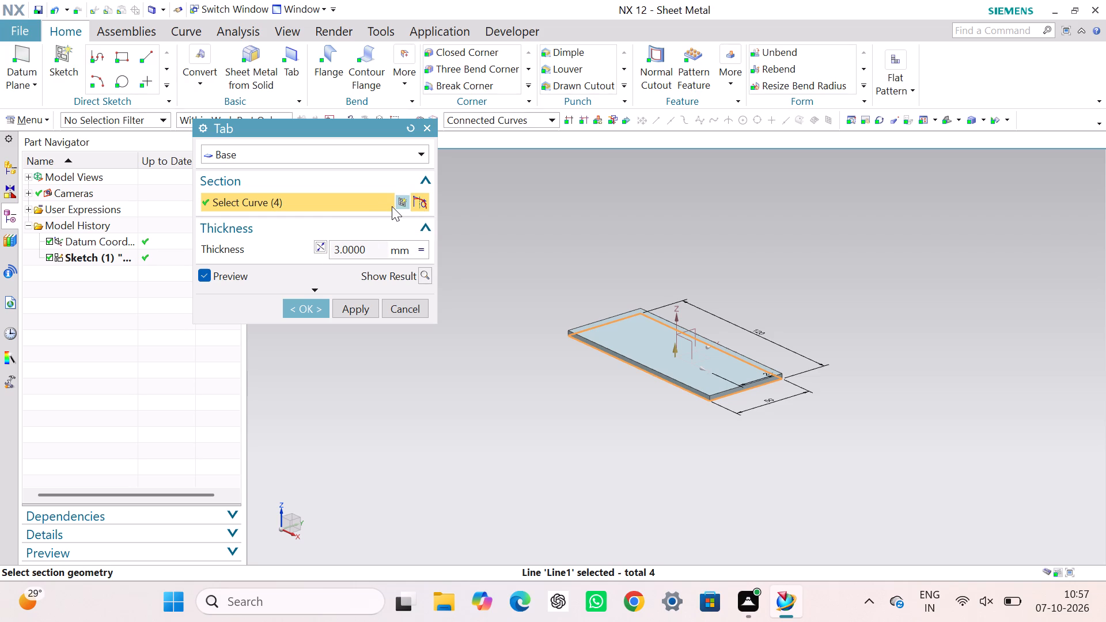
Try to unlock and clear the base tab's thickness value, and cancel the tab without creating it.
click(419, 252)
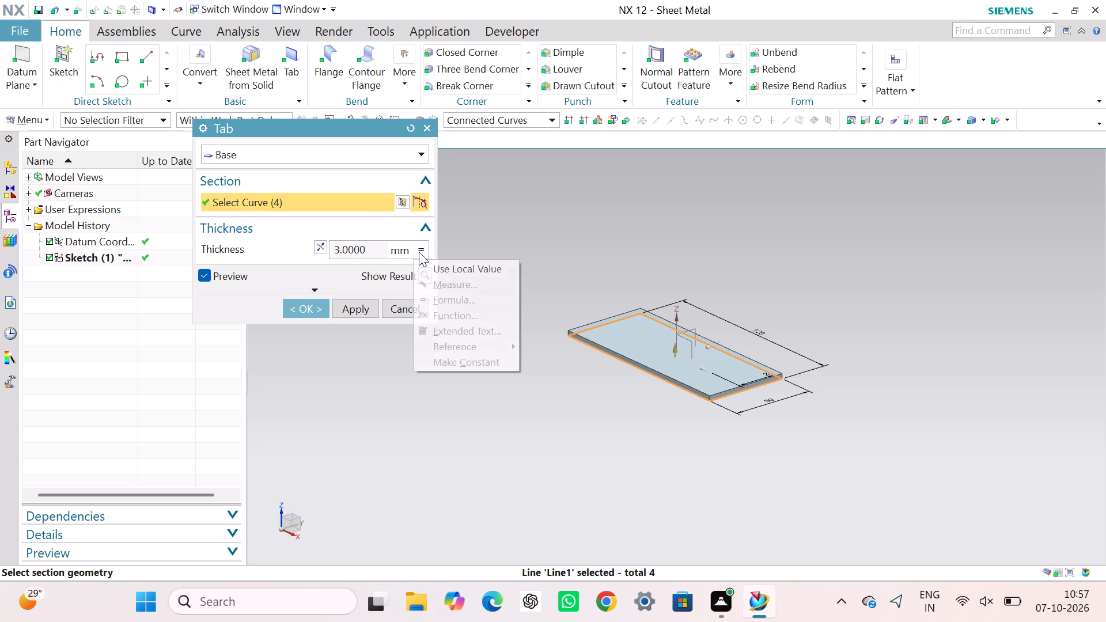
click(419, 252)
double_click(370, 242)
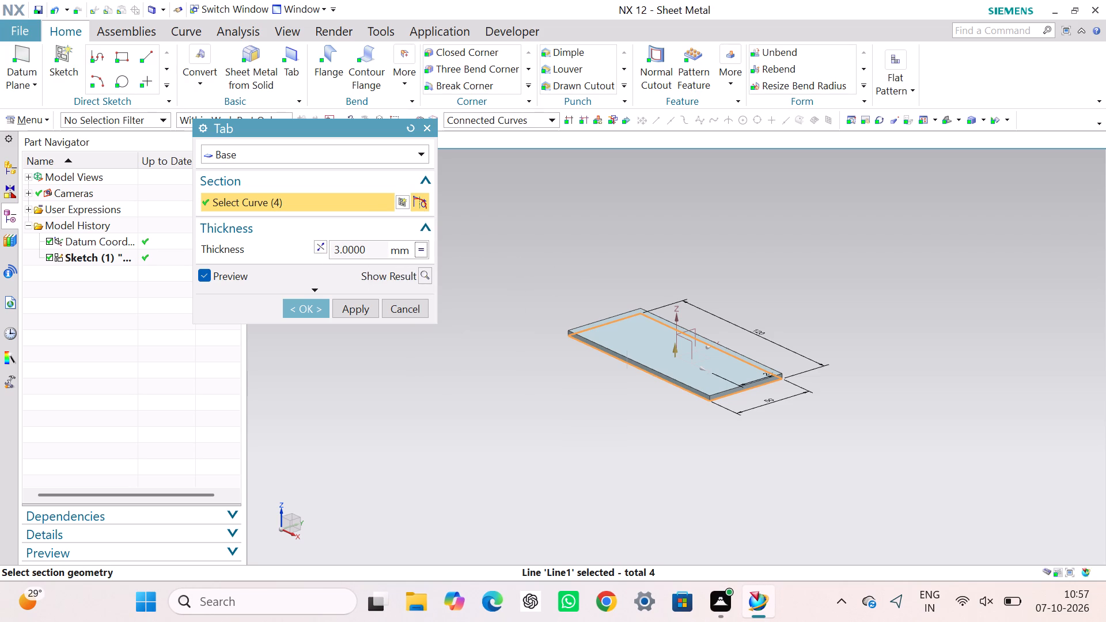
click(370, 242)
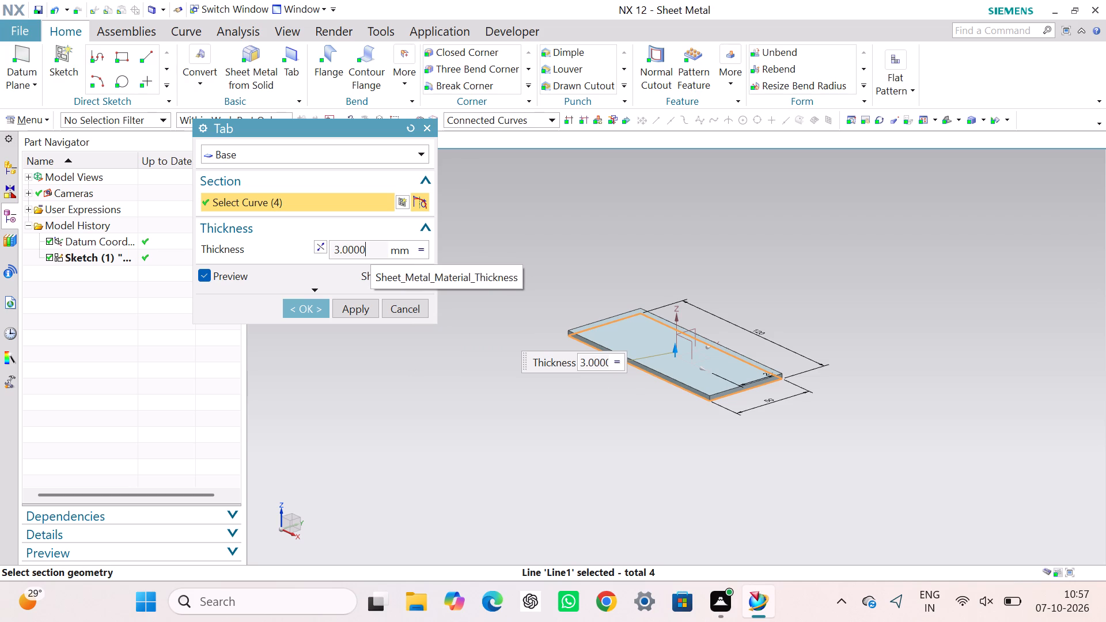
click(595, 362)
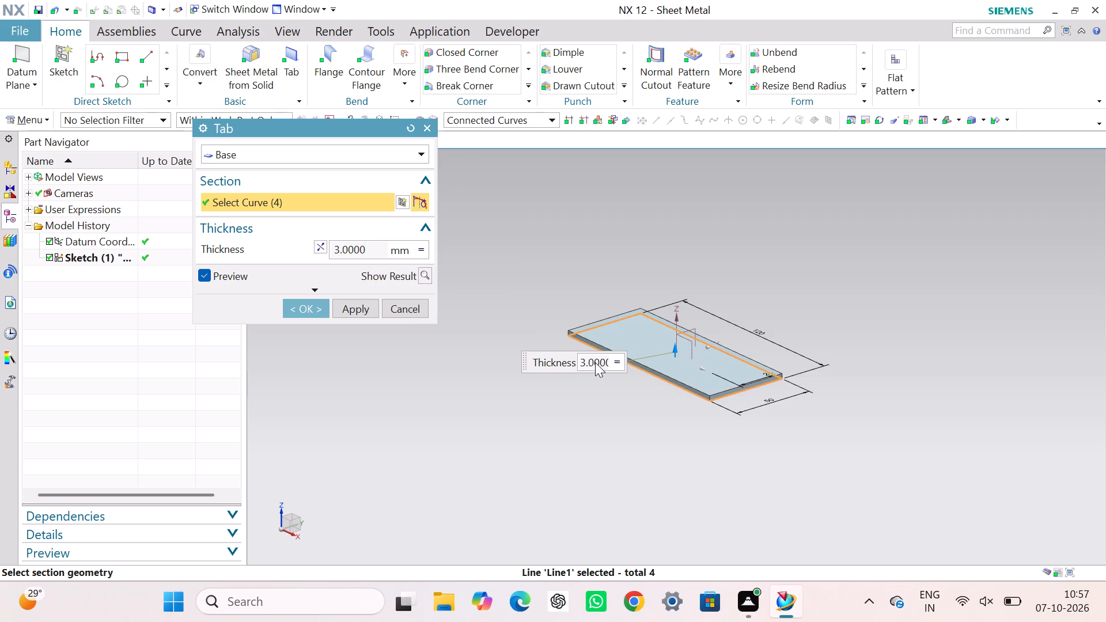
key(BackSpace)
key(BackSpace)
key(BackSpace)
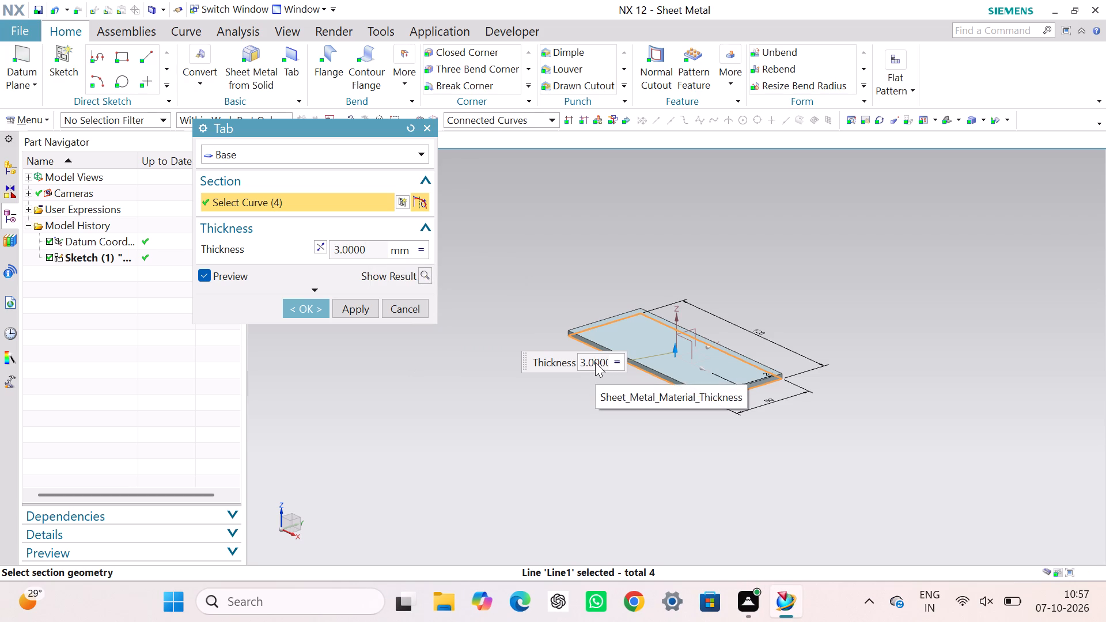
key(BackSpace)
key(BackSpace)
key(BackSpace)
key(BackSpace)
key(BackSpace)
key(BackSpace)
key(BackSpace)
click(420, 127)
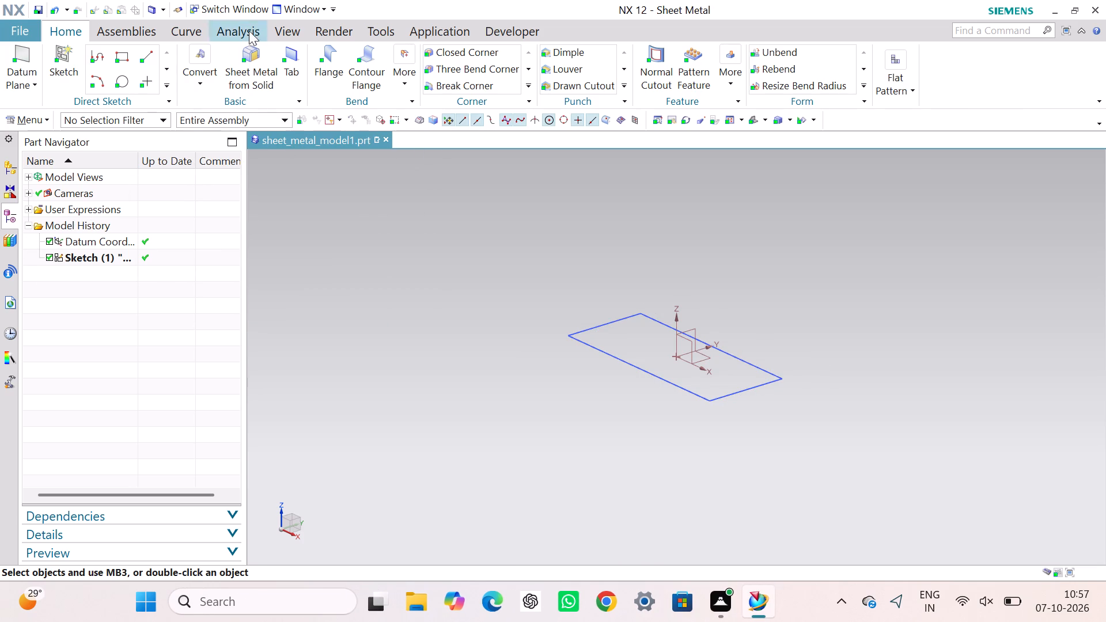
Restart the base Tab and try to overwrite its thickness with 111 before selecting a section.
click(297, 50)
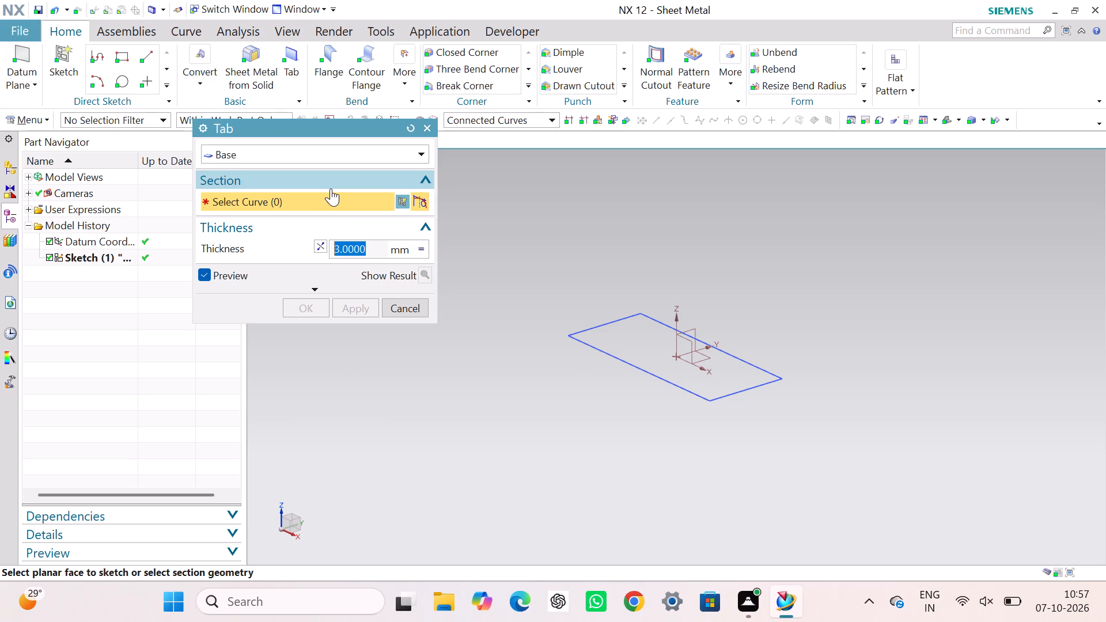
click(345, 249)
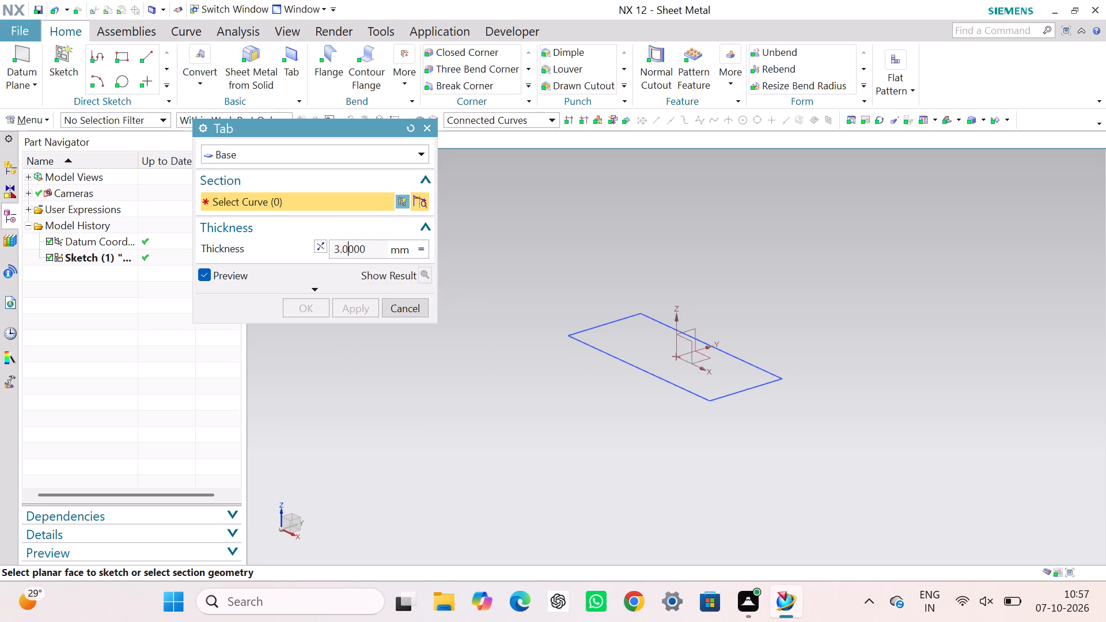
double_click(345, 249)
text(111)
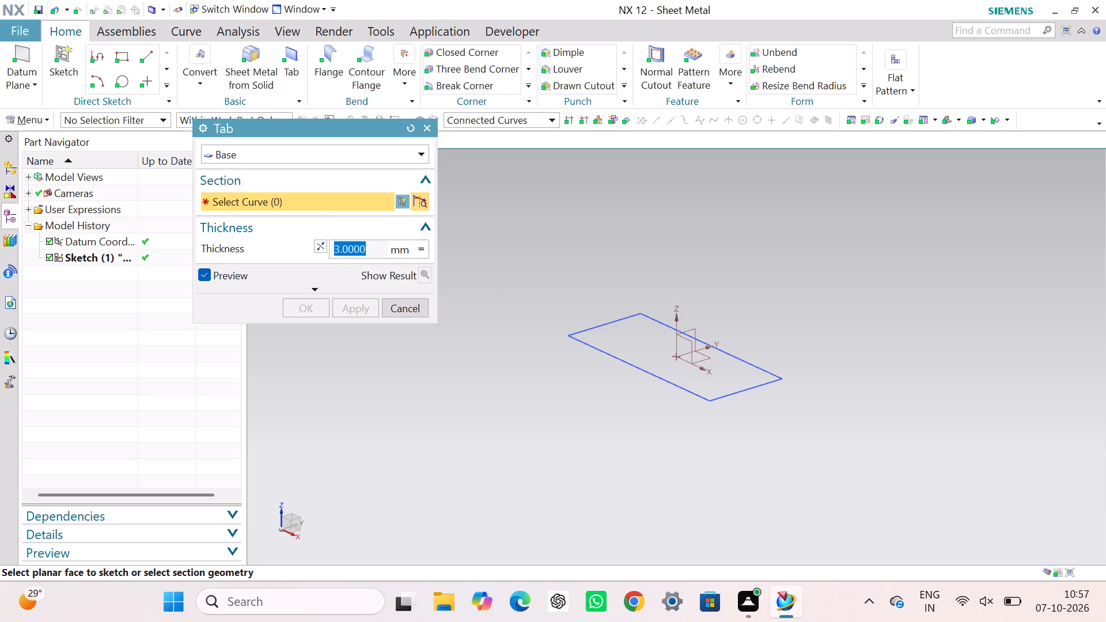
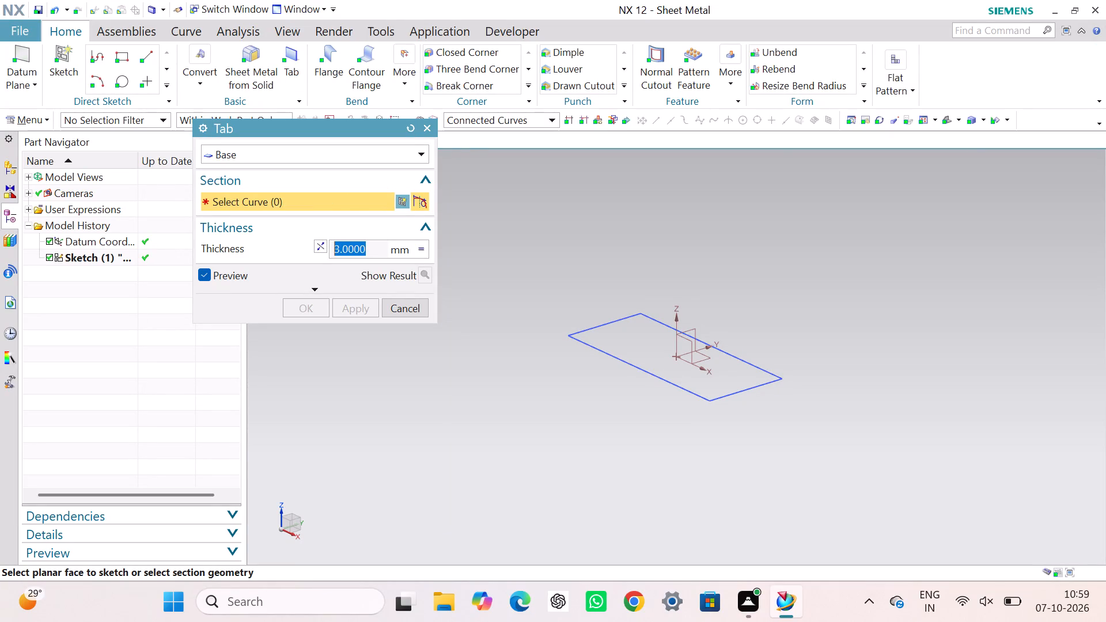
Leave the Tab command and set the global material thickness to 1.2 mm in the Sheet Metal Preferences.
click(429, 128)
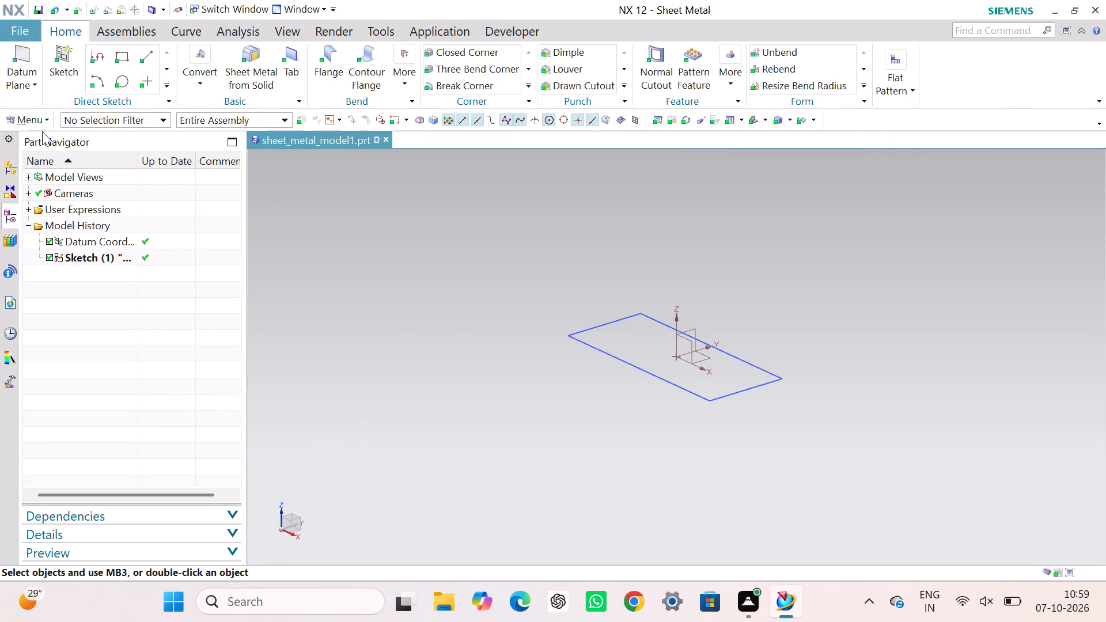
click(38, 116)
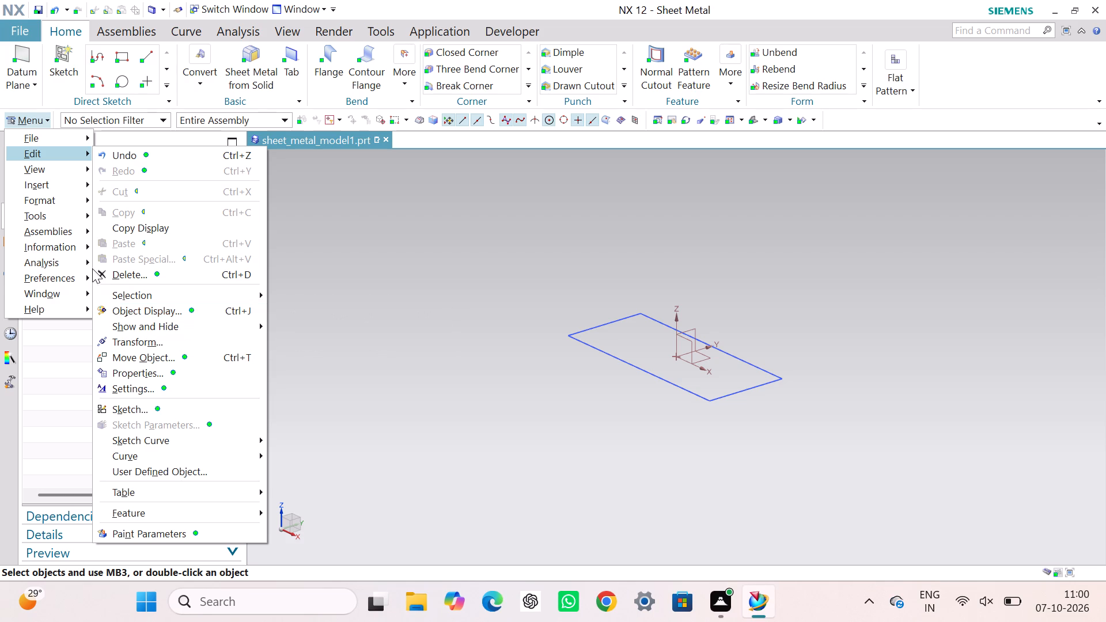
click(188, 209)
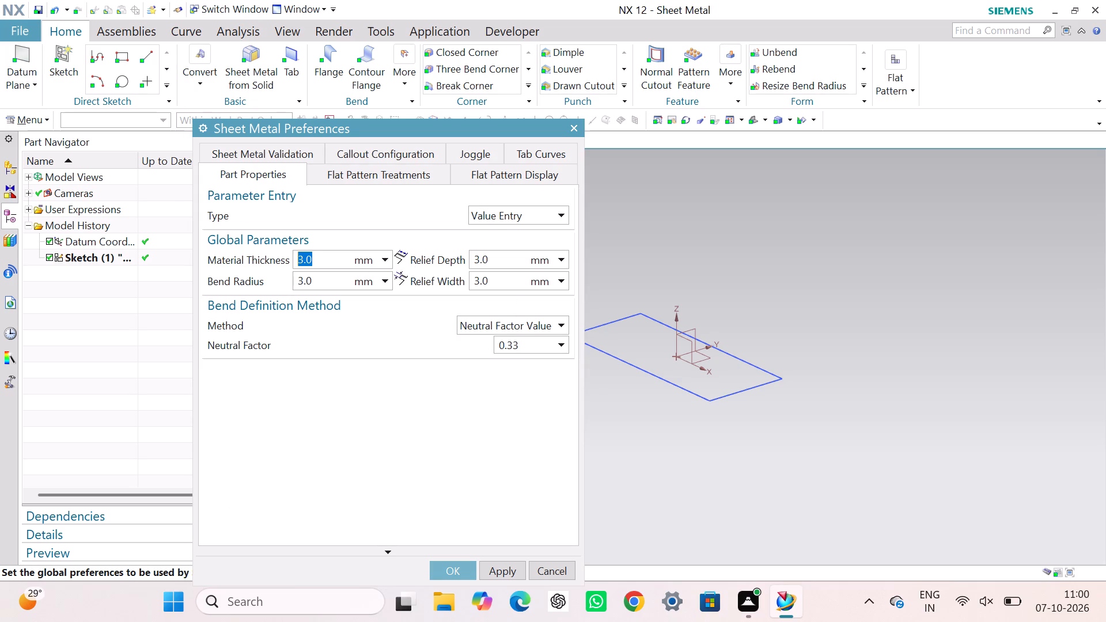
key(1)
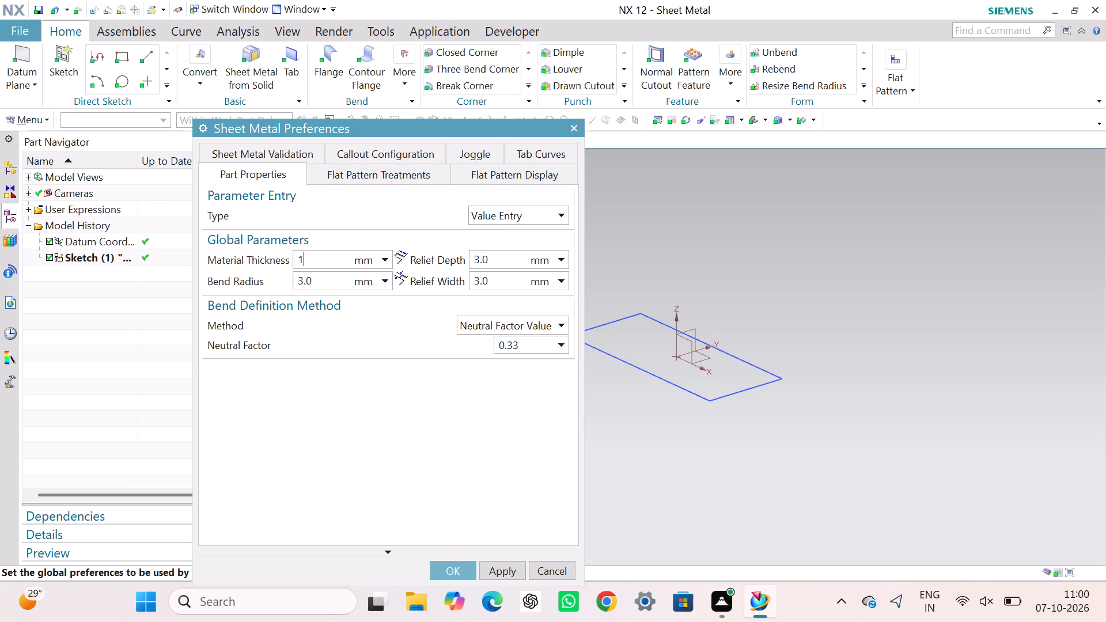
text(.2)
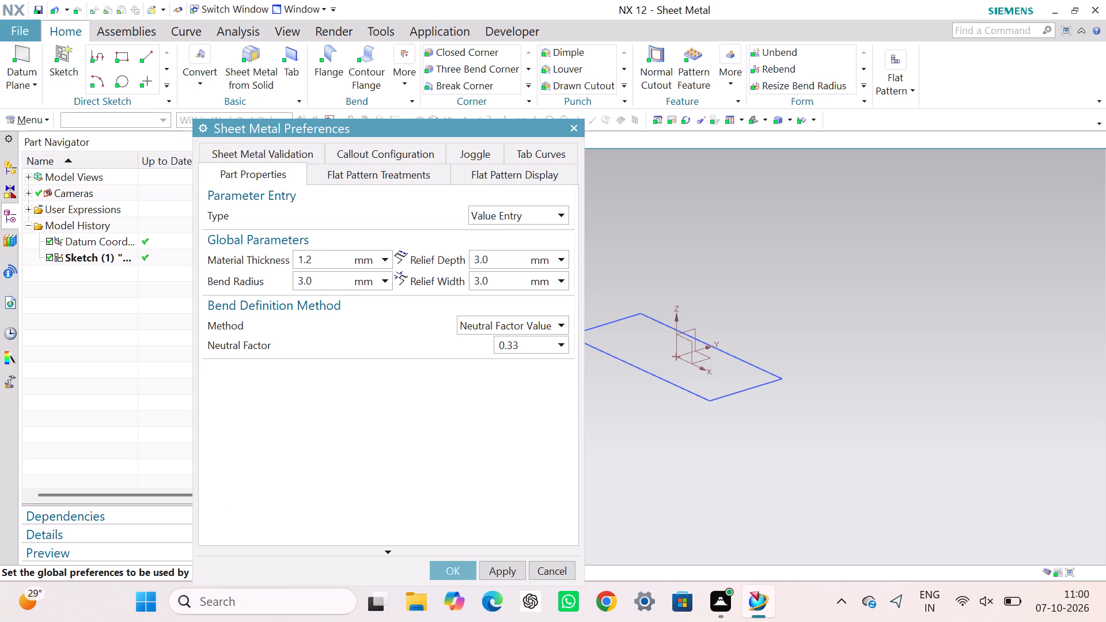
Set the global bend radius to 1.2 mm and apply the sheet metal preferences.
click(346, 281)
text(1.2)
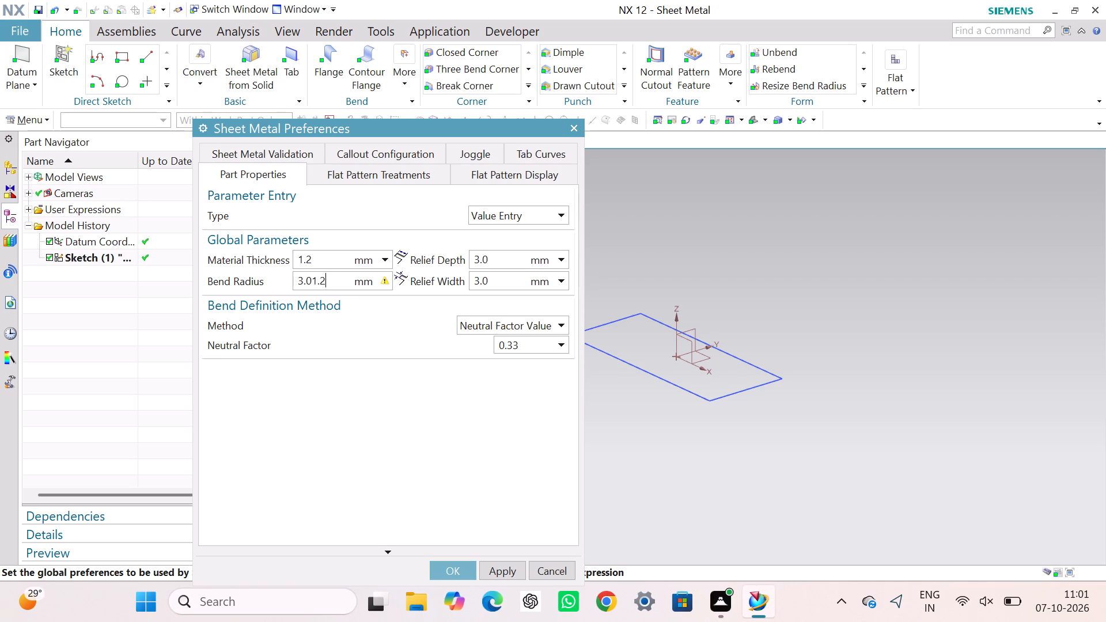
key(BackSpace)
key(BackSpace)
key(BackSpace)
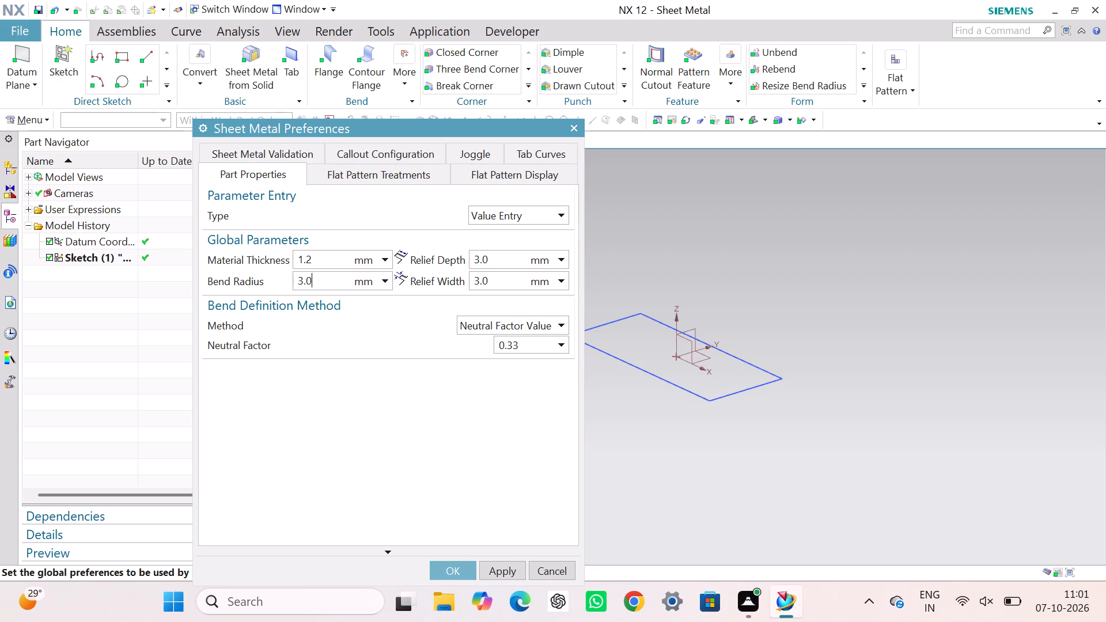
key(BackSpace)
key(BackSpace)
key(BackSpace)
key(1)
text(.2)
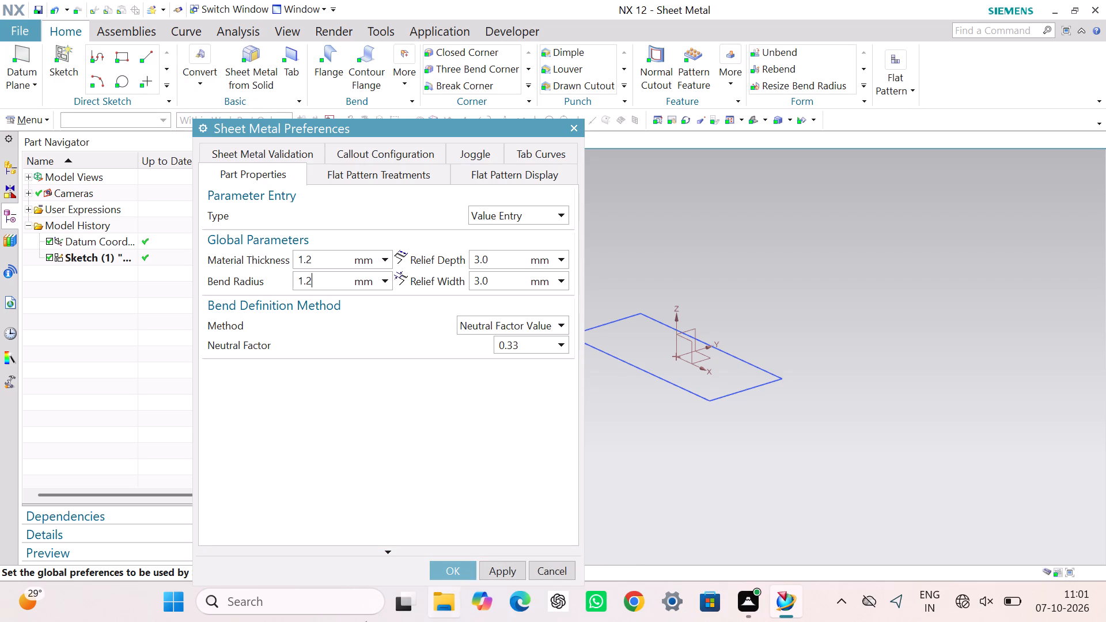
click(440, 573)
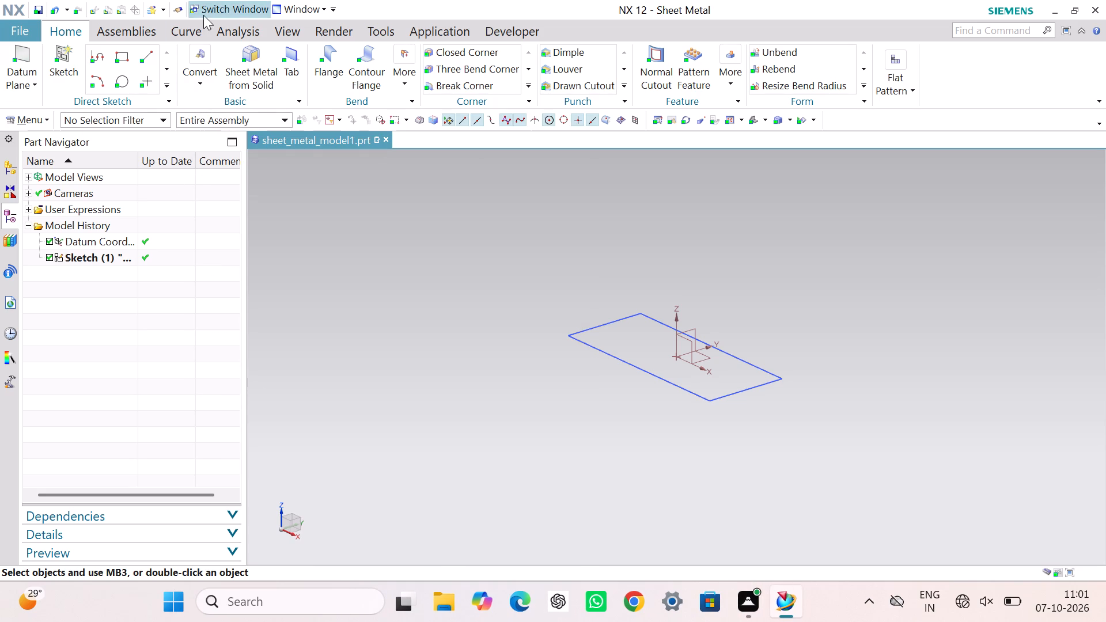
Create a base Tab from the four curves of the rectangular sketch, using the 1.2 mm thickness.
click(285, 52)
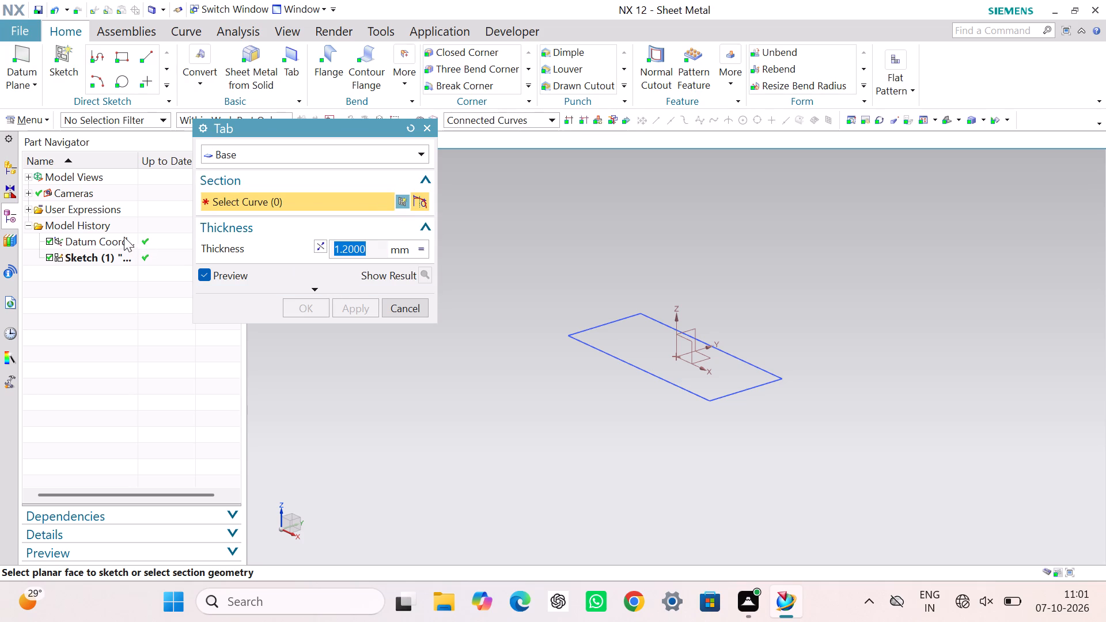
click(113, 261)
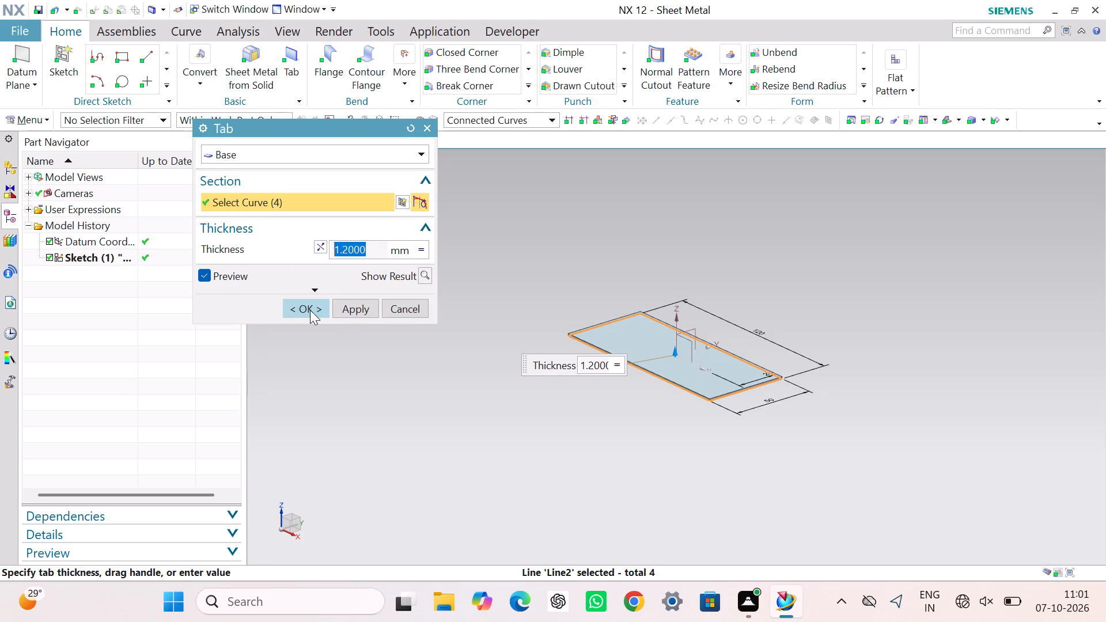
click(311, 305)
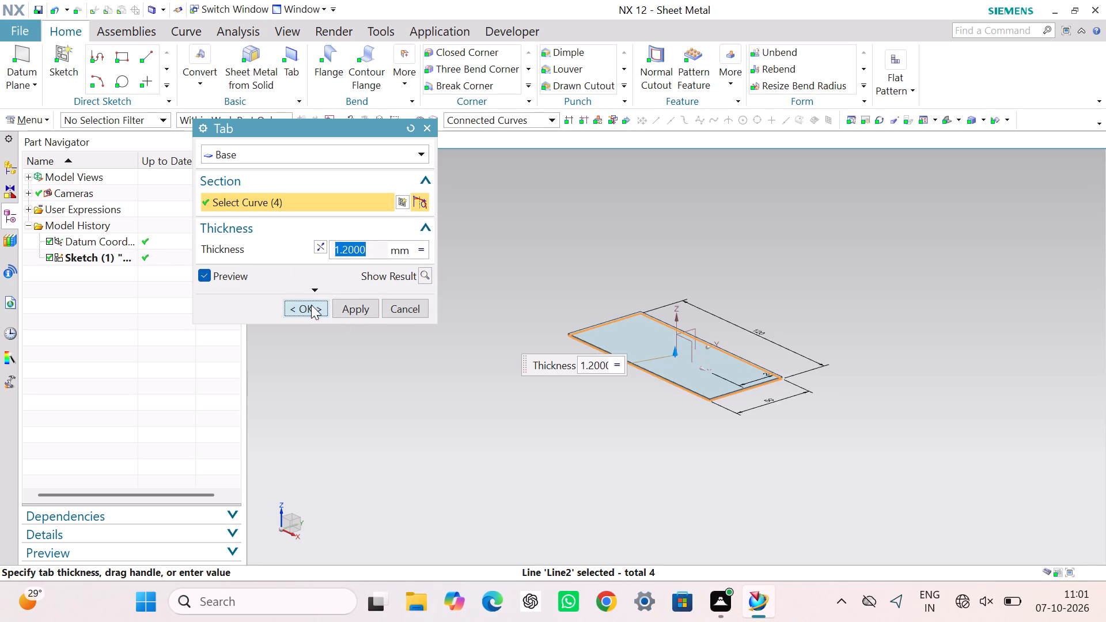
click(439, 294)
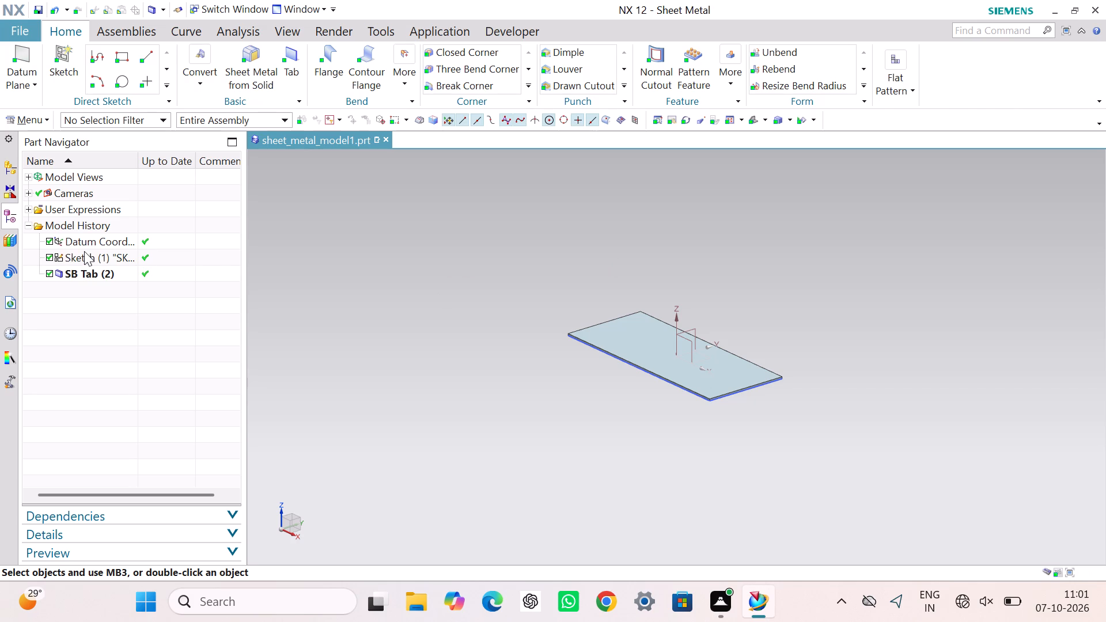
Hide the rectangular base sketch so only the tab and datum remain displayed.
right_click(90, 257)
click(127, 205)
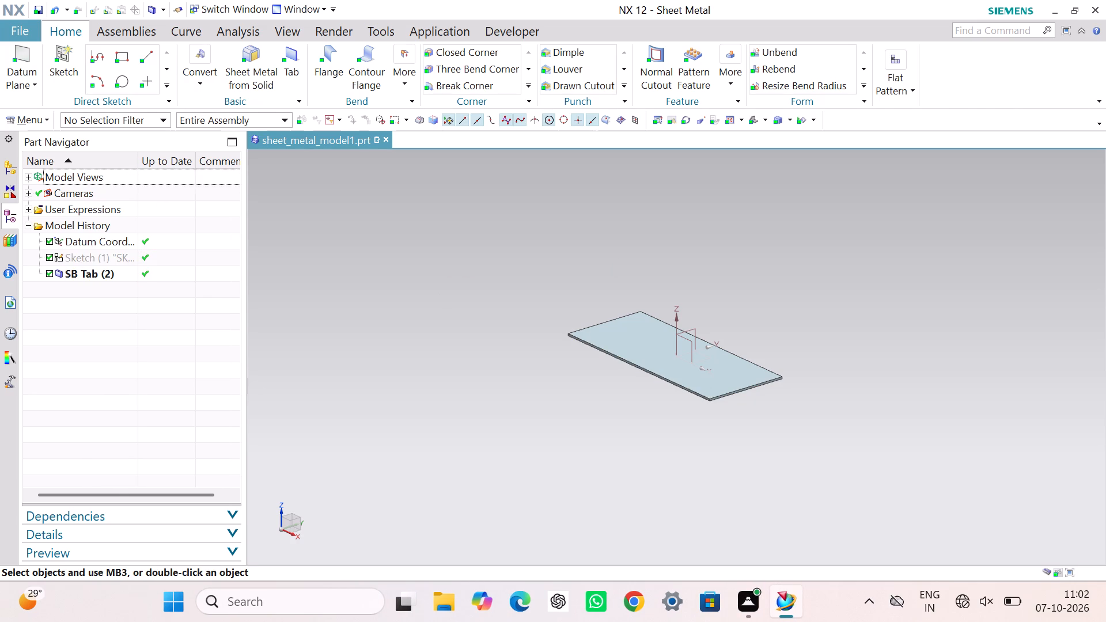
click(470, 262)
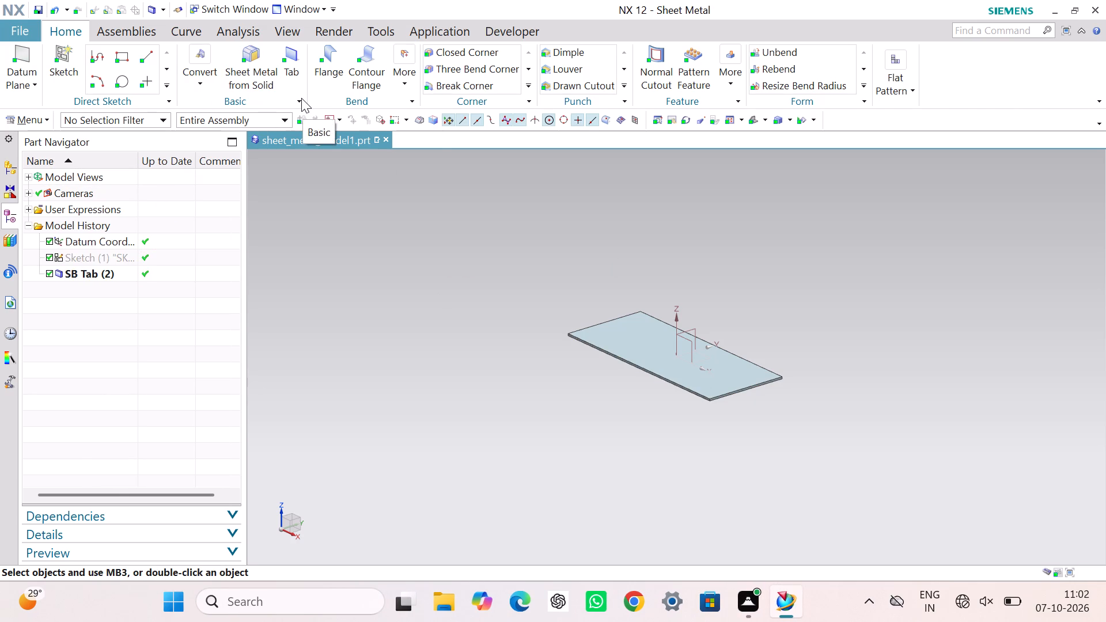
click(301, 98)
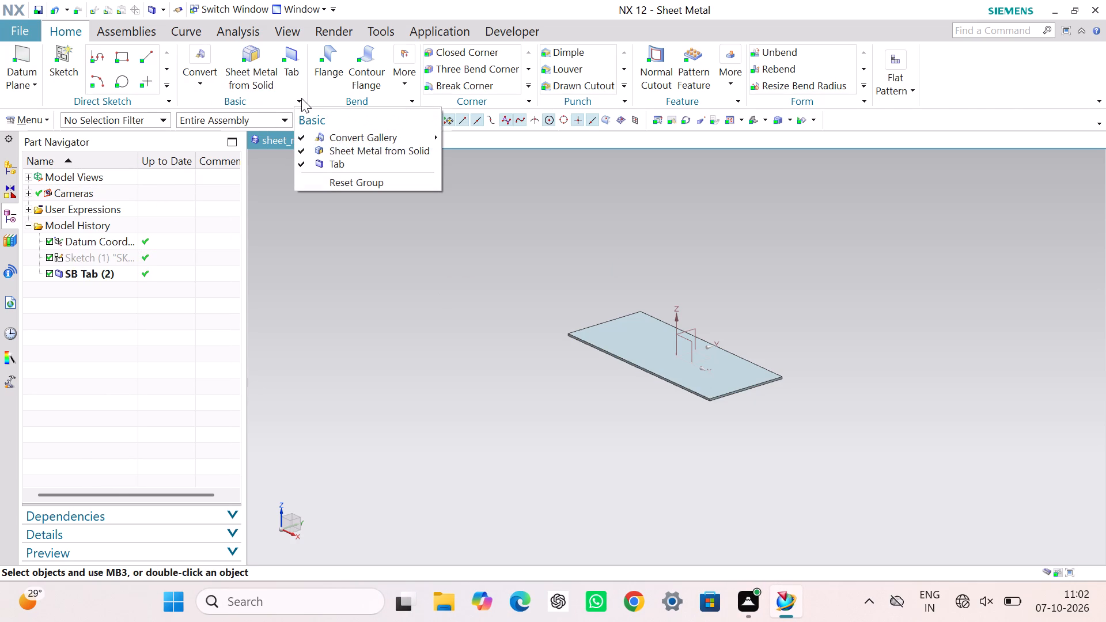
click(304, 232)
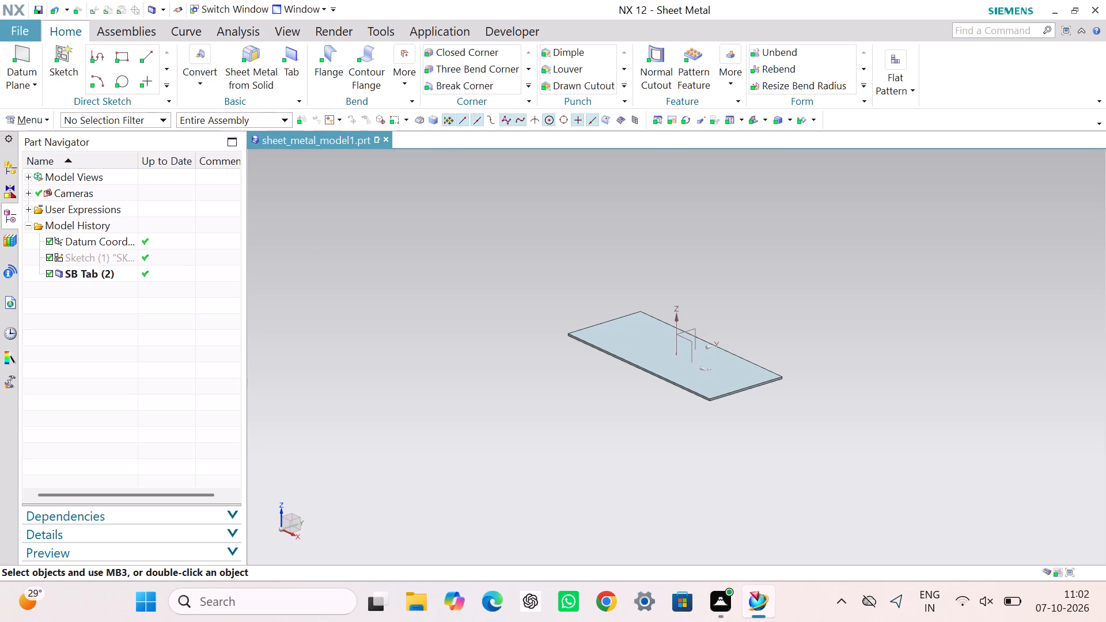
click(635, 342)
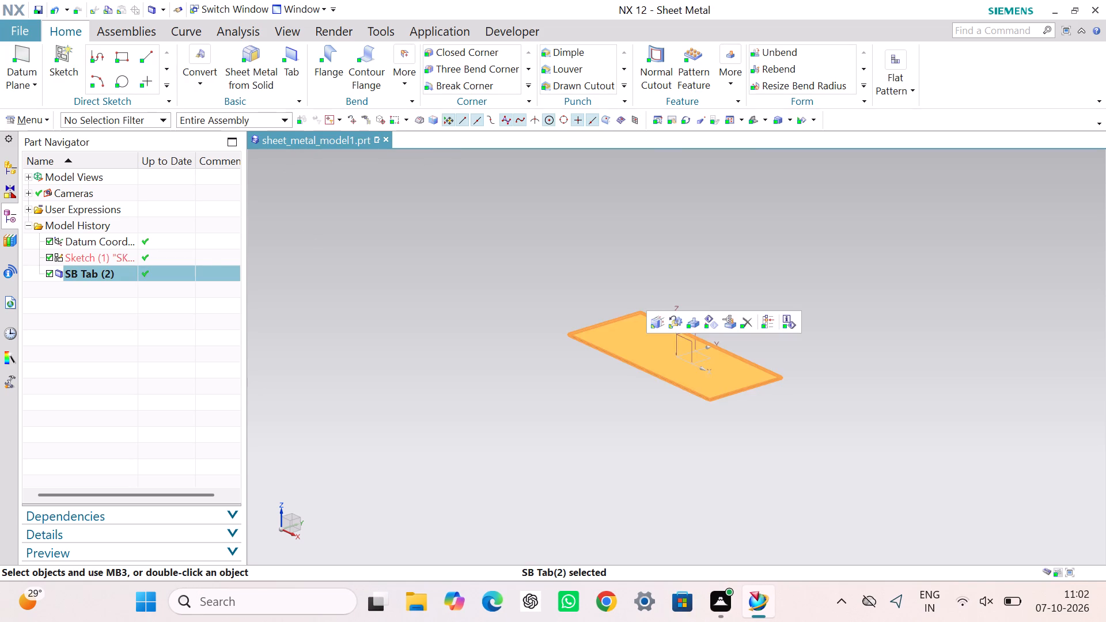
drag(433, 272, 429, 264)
Start a new sketch in the task environment on the default inferred XY plane.
click(39, 115)
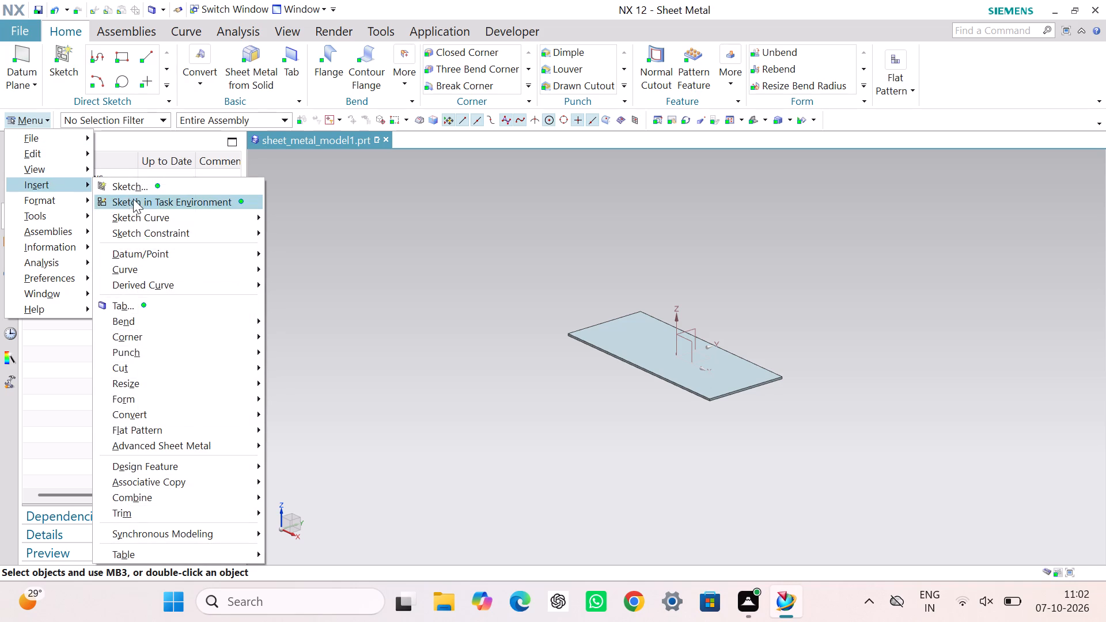
click(139, 200)
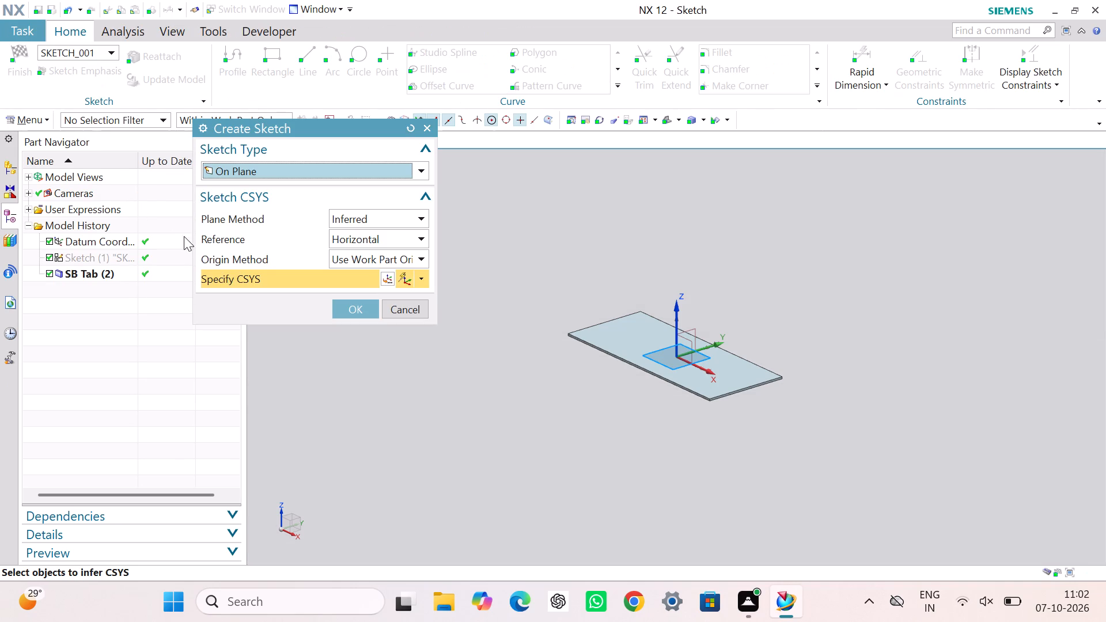
click(351, 304)
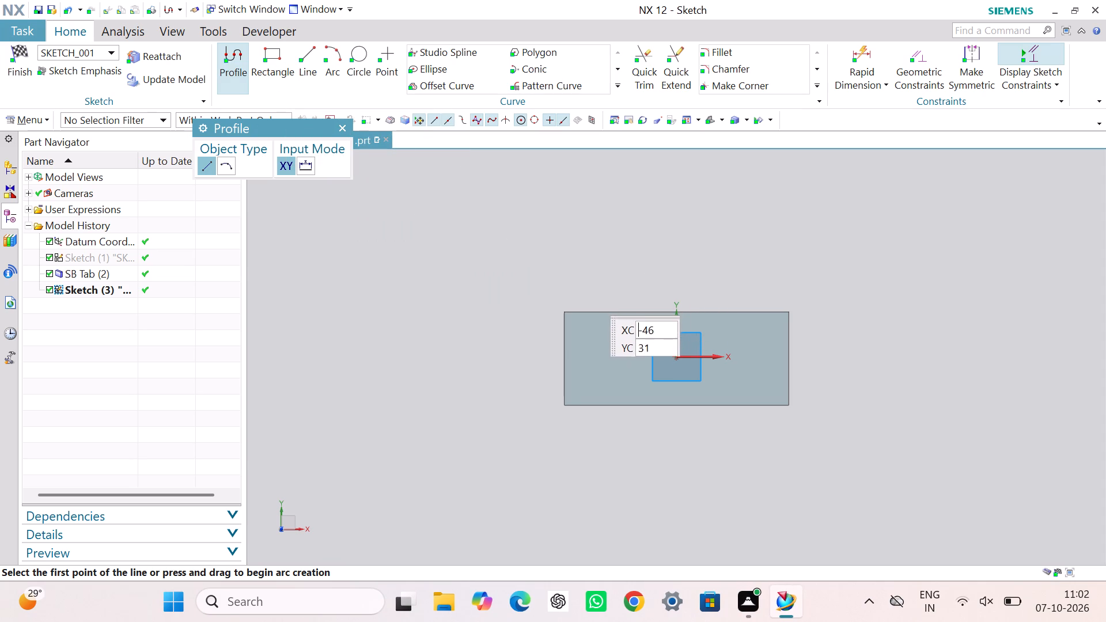
Sketch a vertical line between the tab's two long edges, about 31 mm from the origin on the negative X side.
click(206, 165)
click(619, 312)
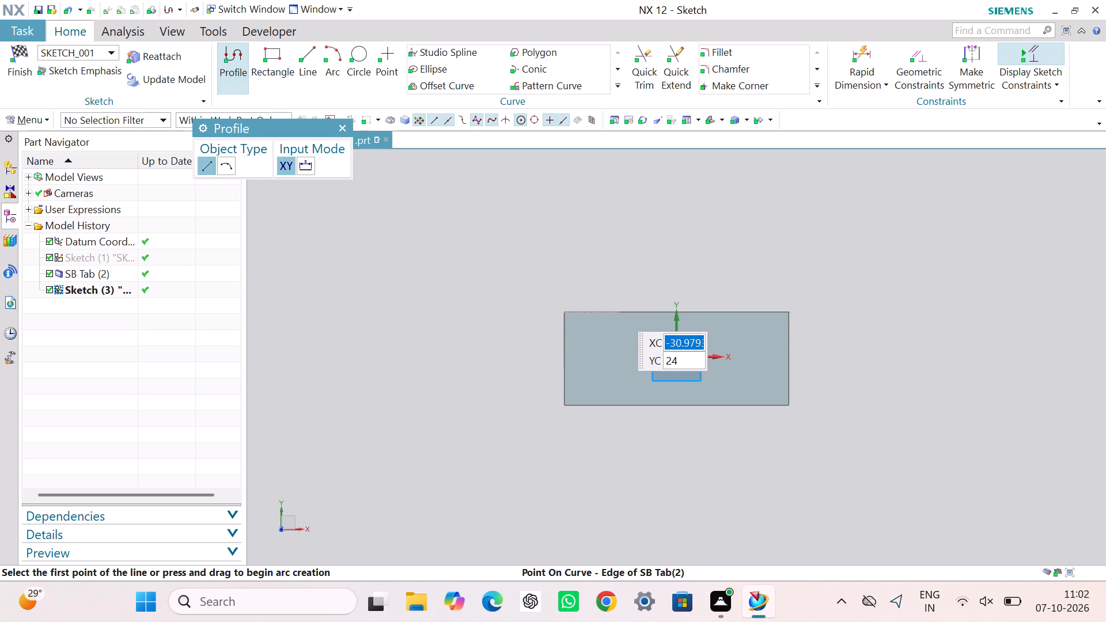
click(620, 405)
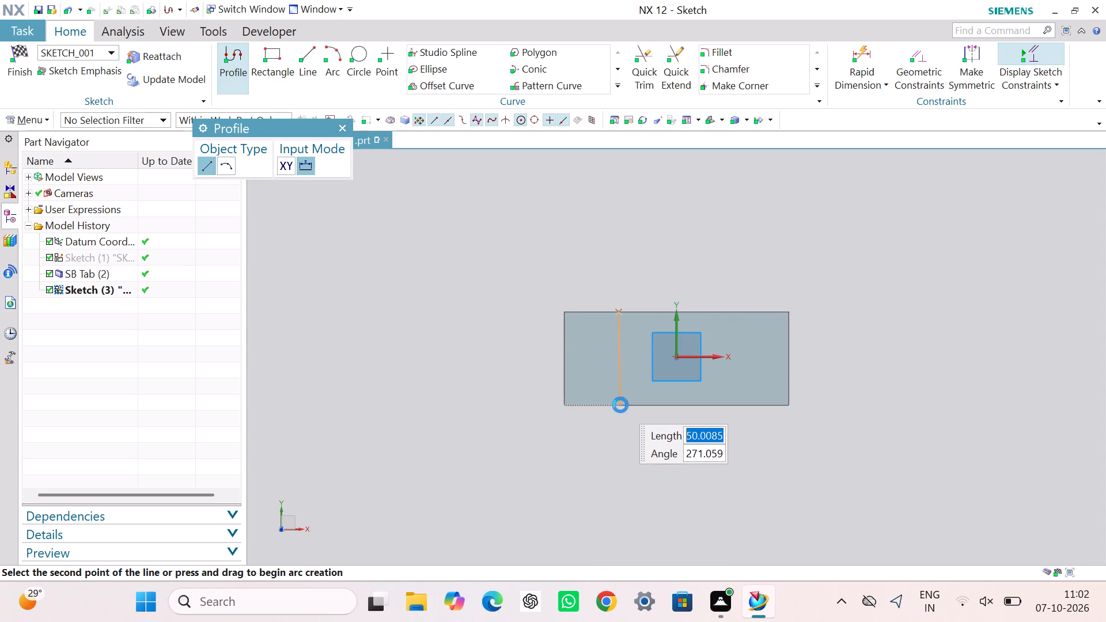
click(206, 164)
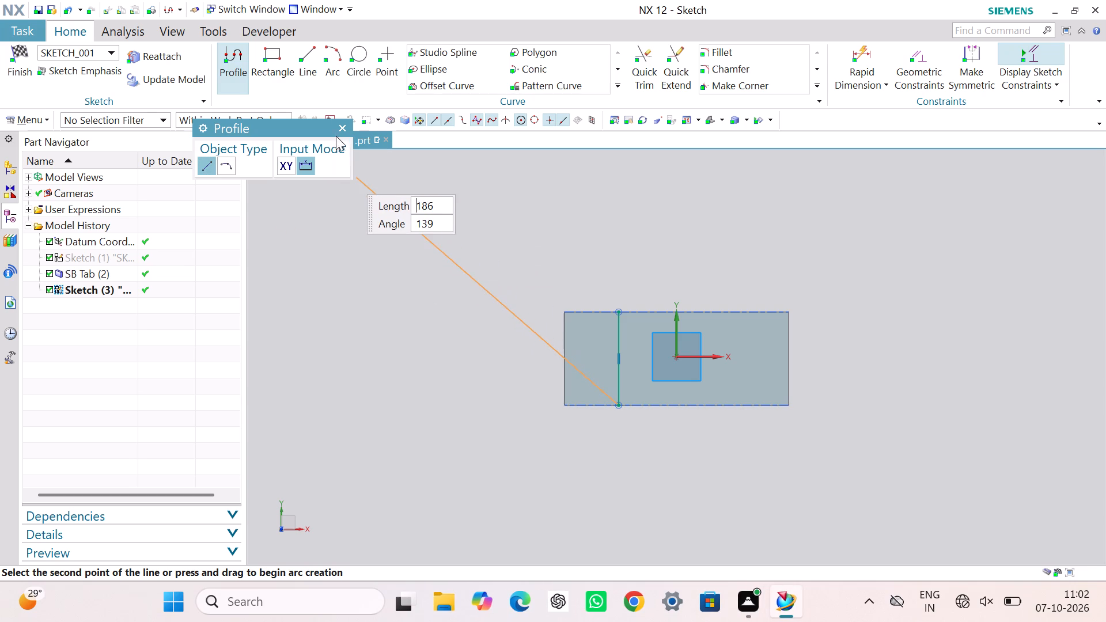
click(338, 126)
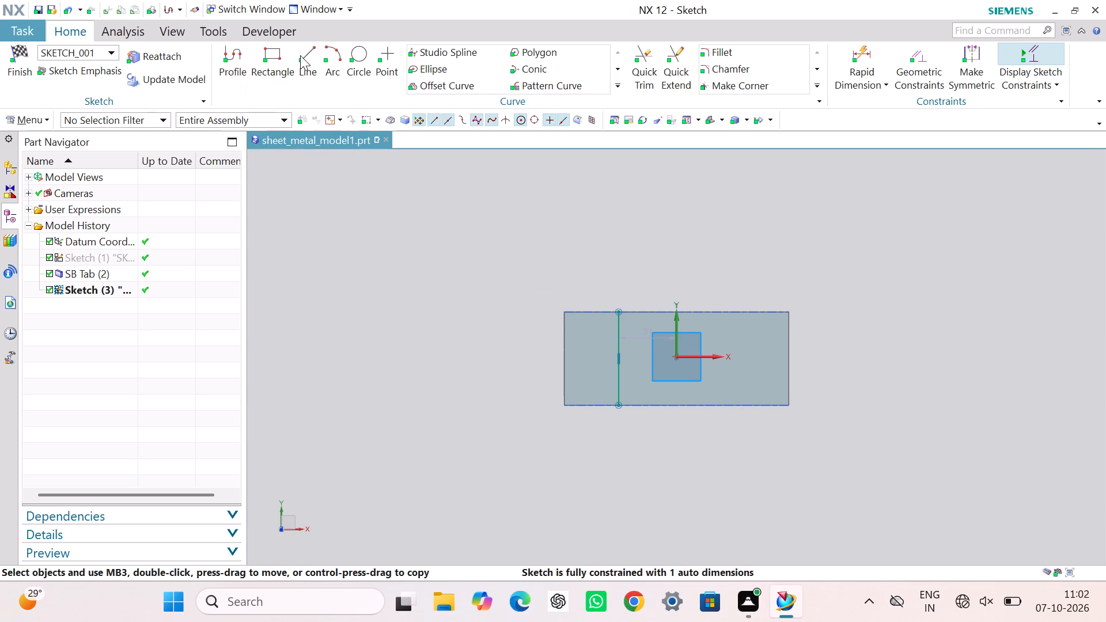
Sketch a second vertical line between the tab's long edges, about 37.1 mm from the origin on the positive X side.
click(239, 52)
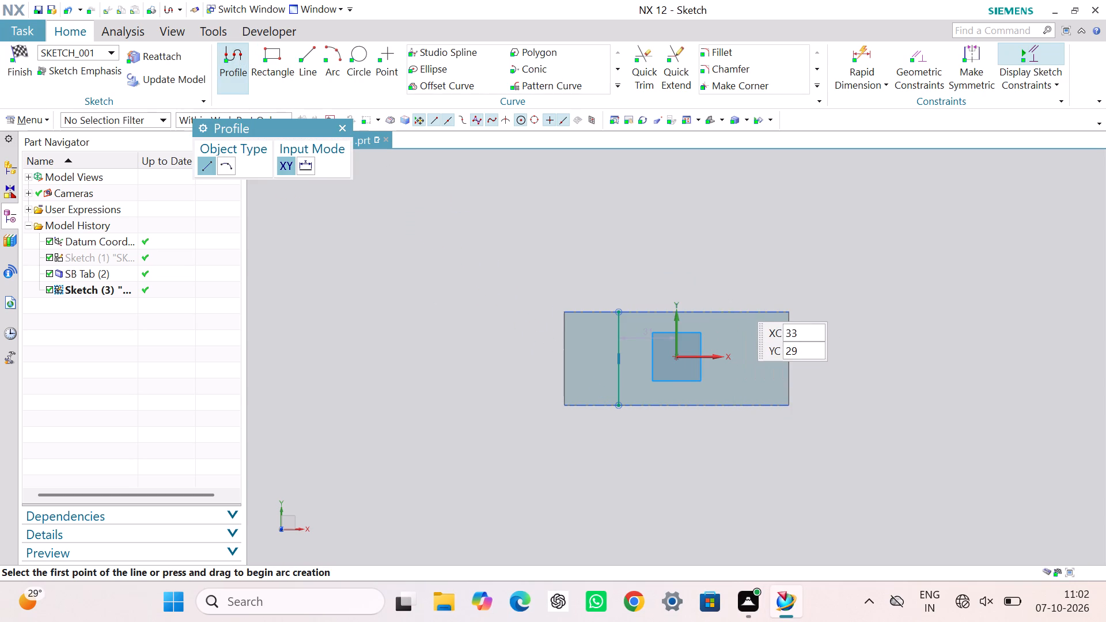
click(746, 313)
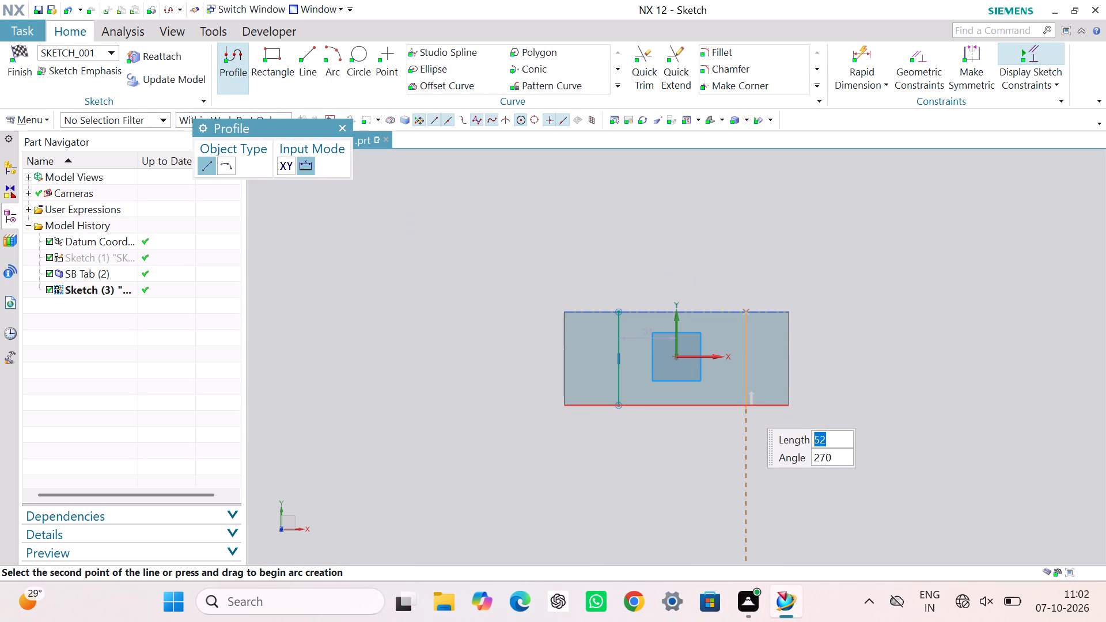
click(748, 404)
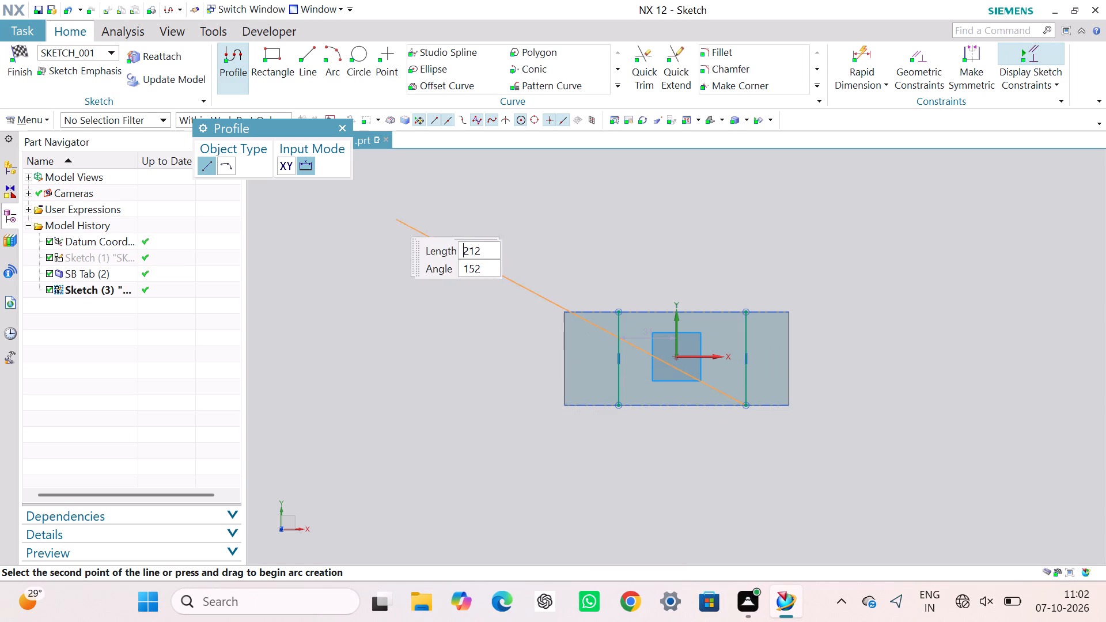
click(338, 124)
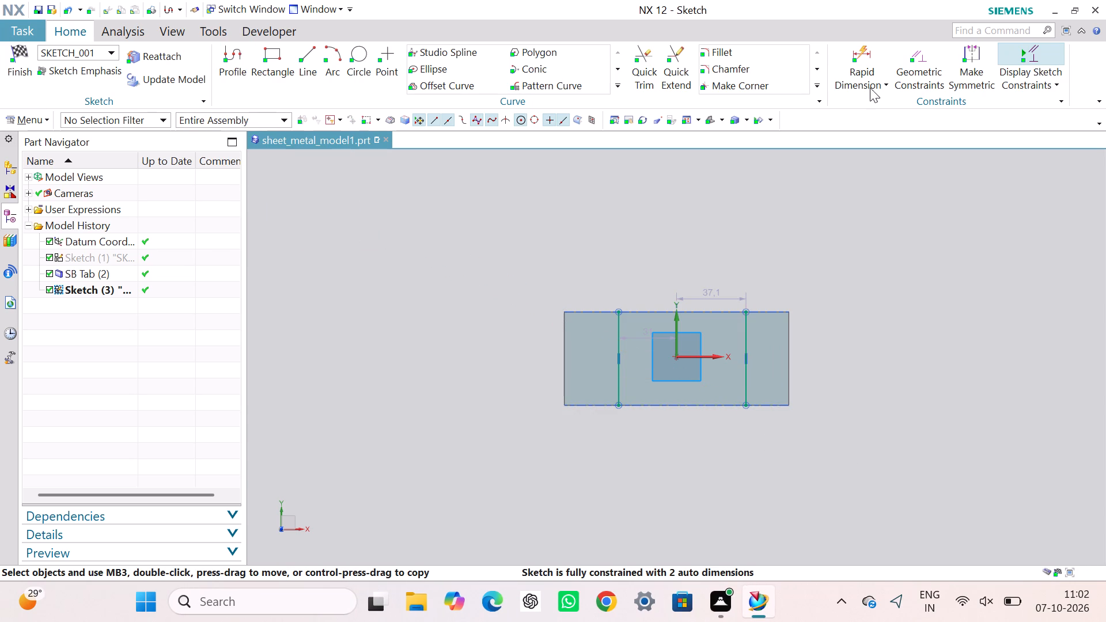
Dimension the sketch line on the positive X side 25 mm from the tab's nearest short edge.
click(854, 41)
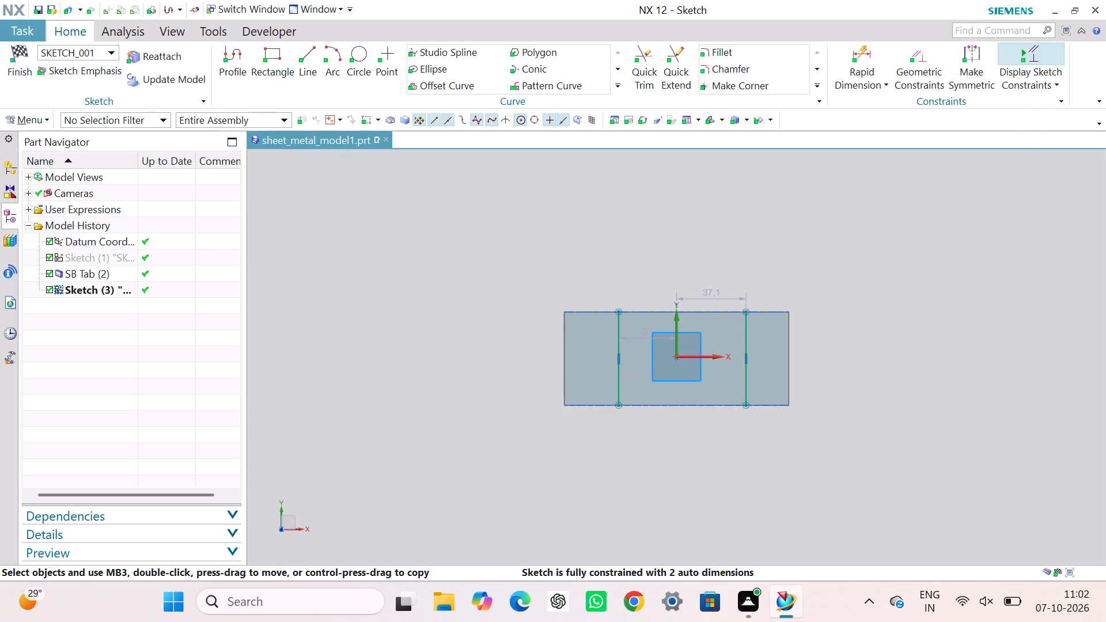
click(859, 54)
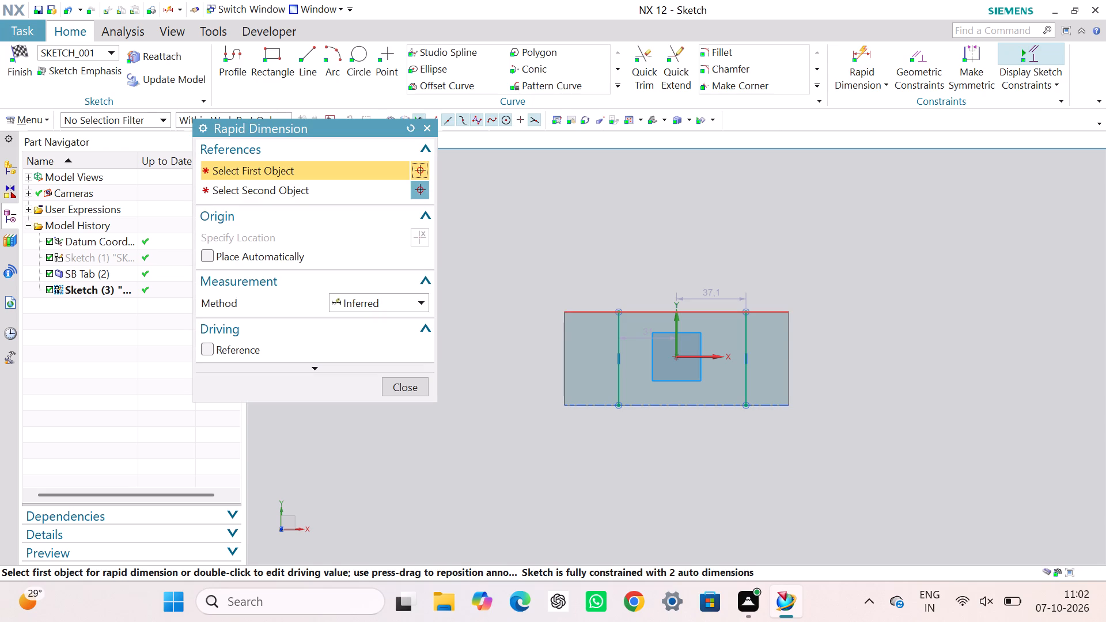
click(745, 312)
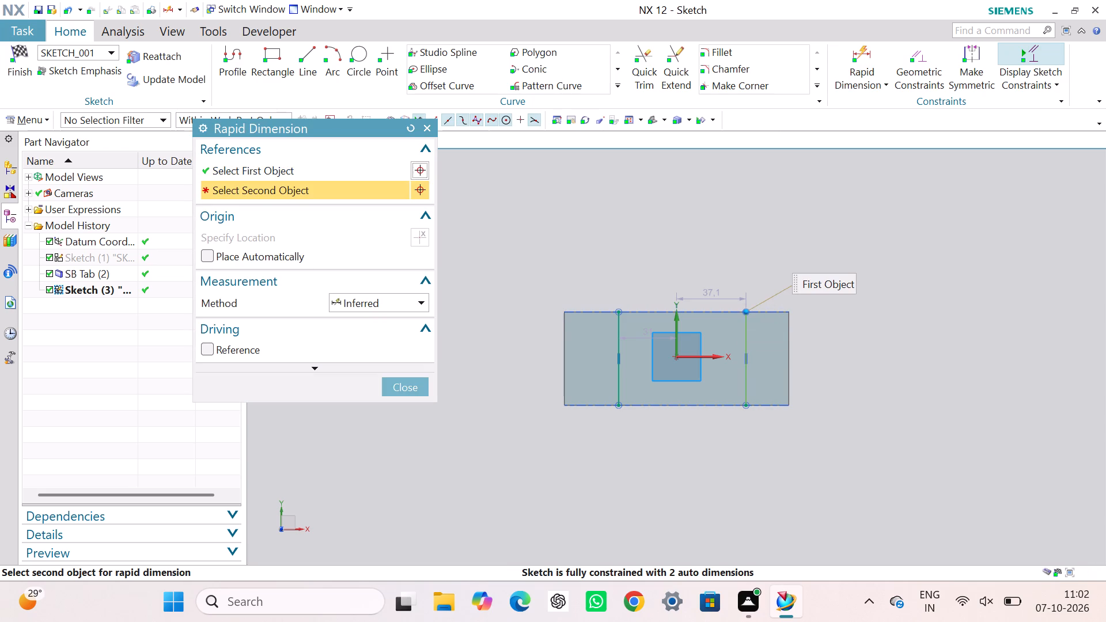
click(788, 310)
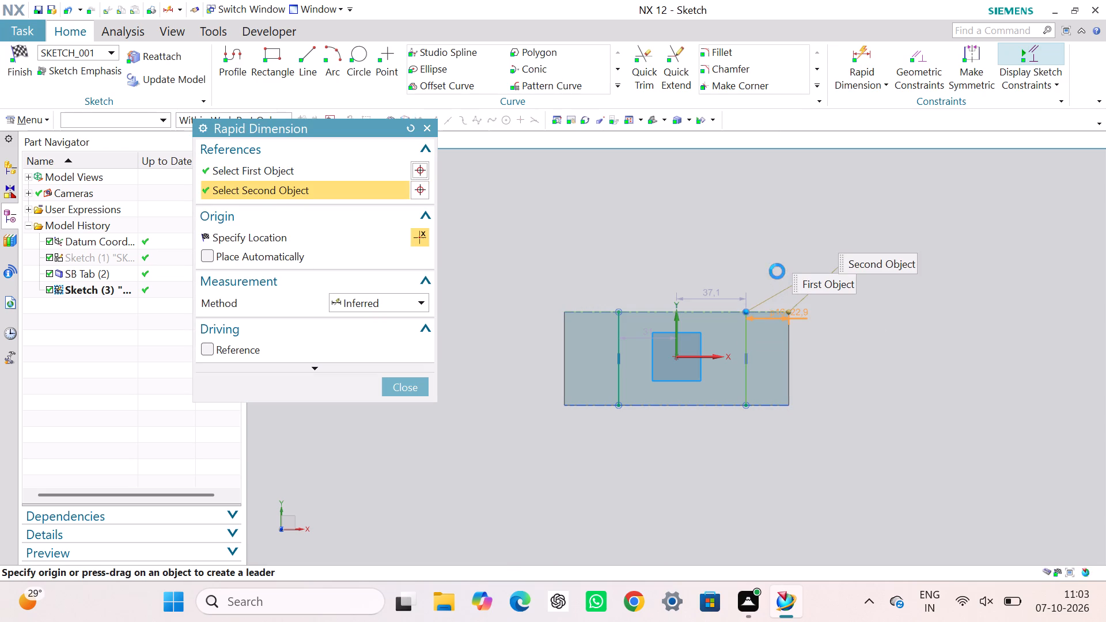
click(774, 268)
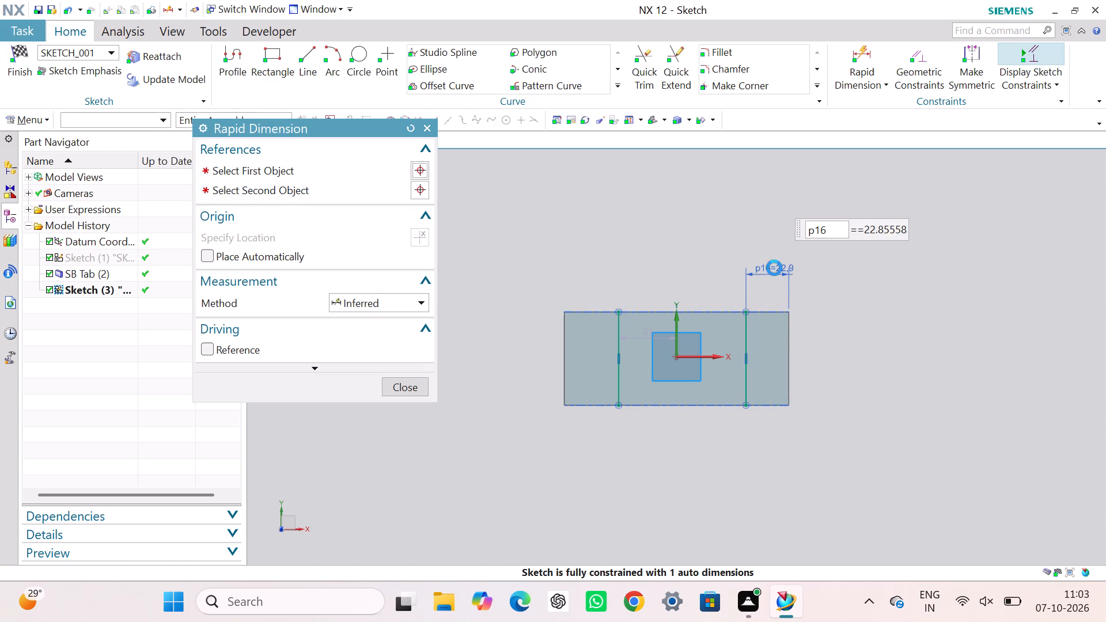
text(25)
key(Return)
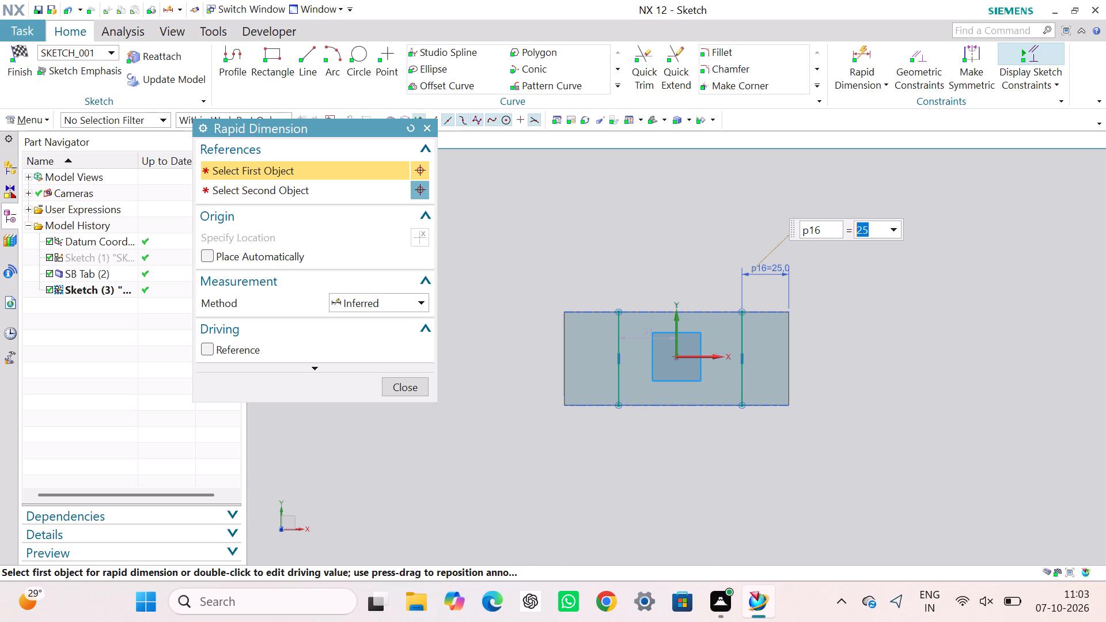
Dimension the line on the negative X side 25 mm from the tab's nearest short edge, and finish the sketch.
click(566, 313)
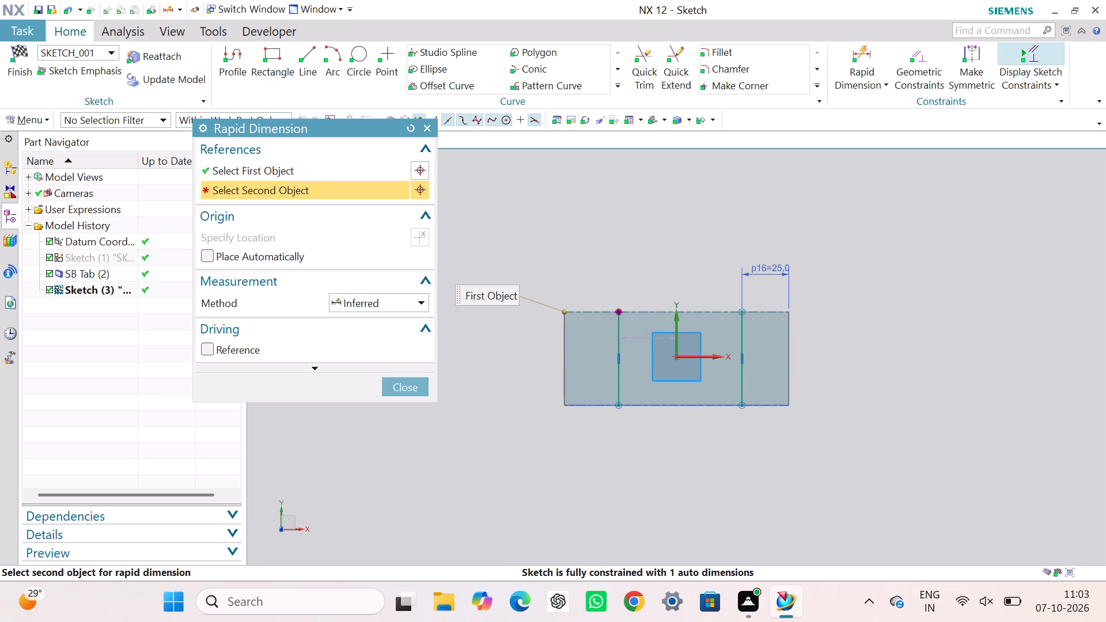
click(622, 312)
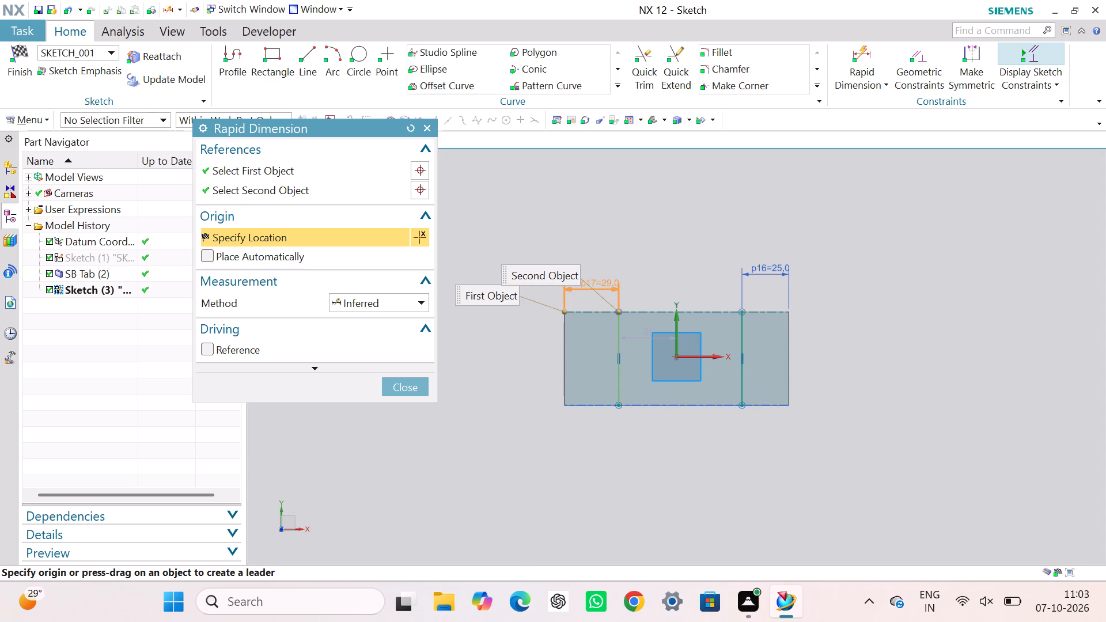
click(600, 283)
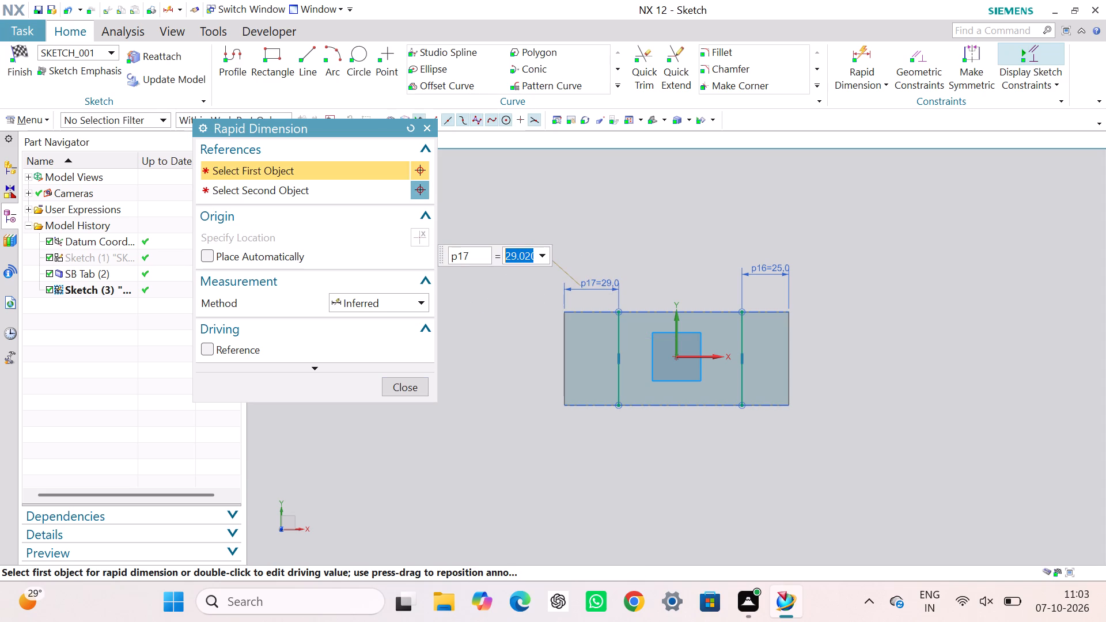
text(25)
key(Return)
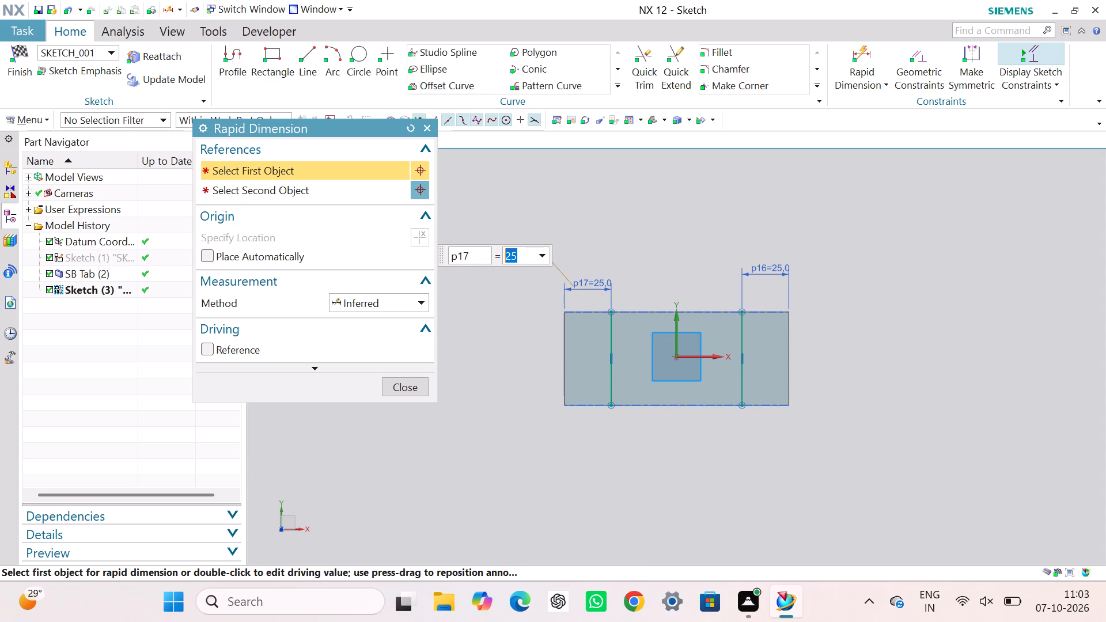
click(412, 389)
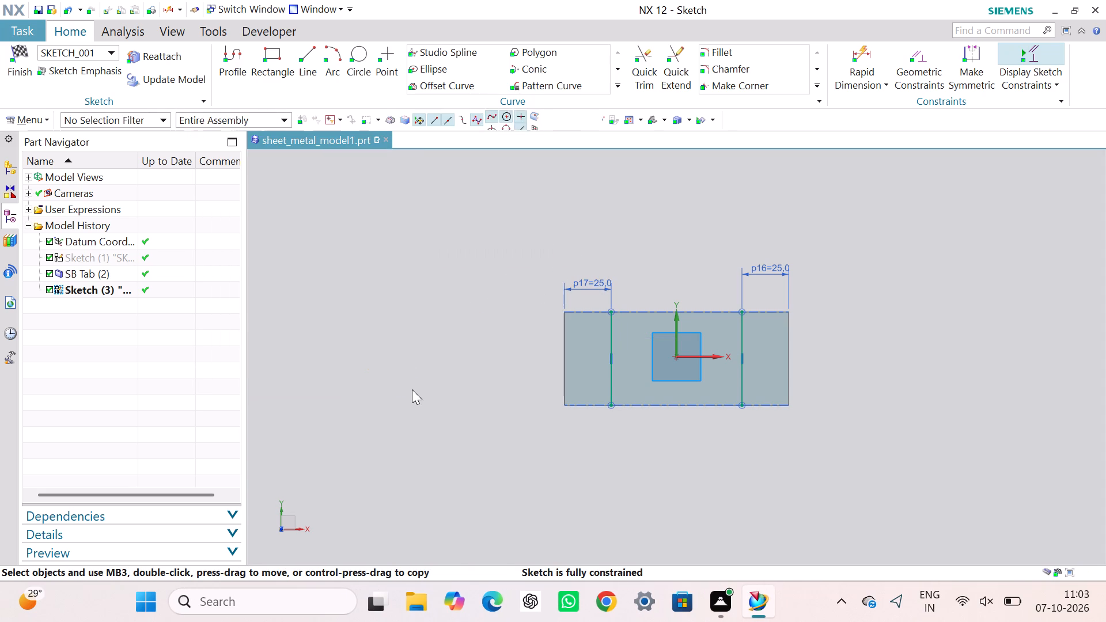
click(389, 271)
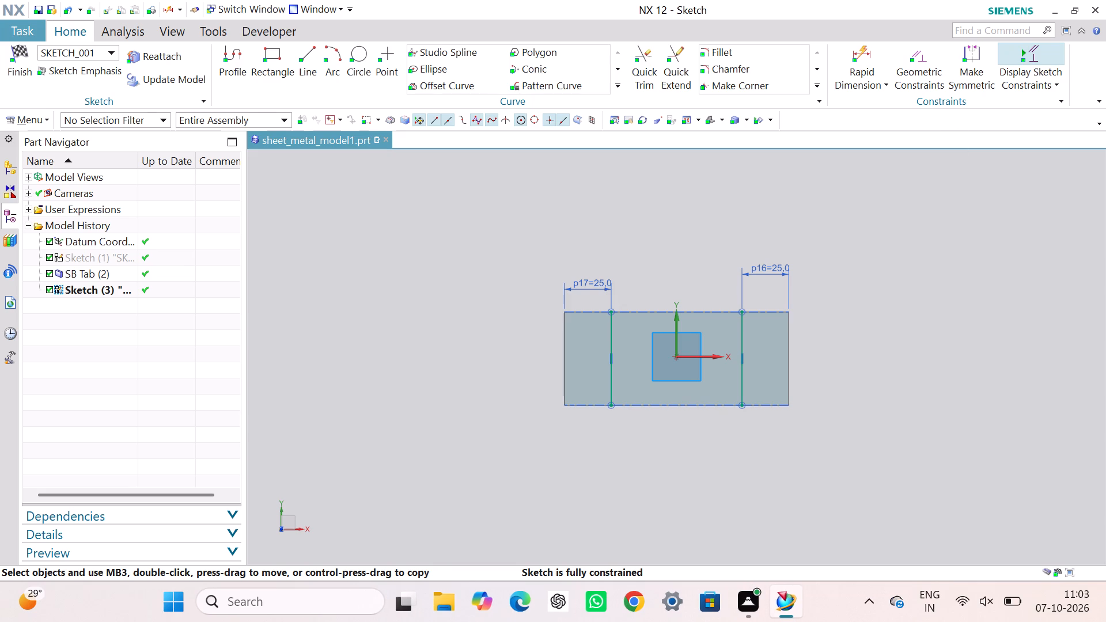
click(10, 62)
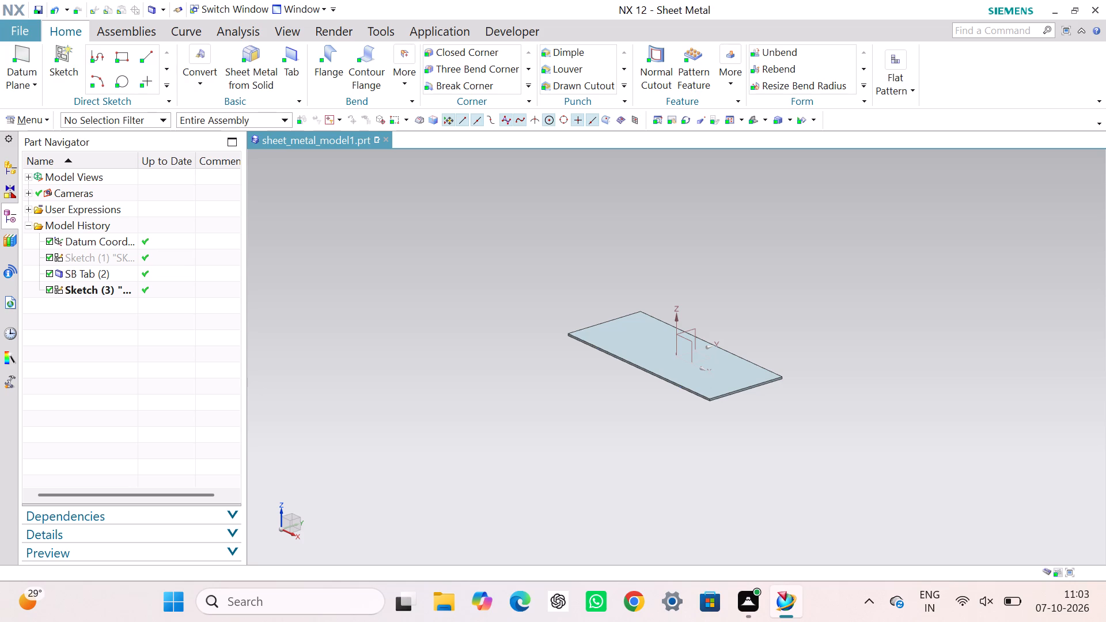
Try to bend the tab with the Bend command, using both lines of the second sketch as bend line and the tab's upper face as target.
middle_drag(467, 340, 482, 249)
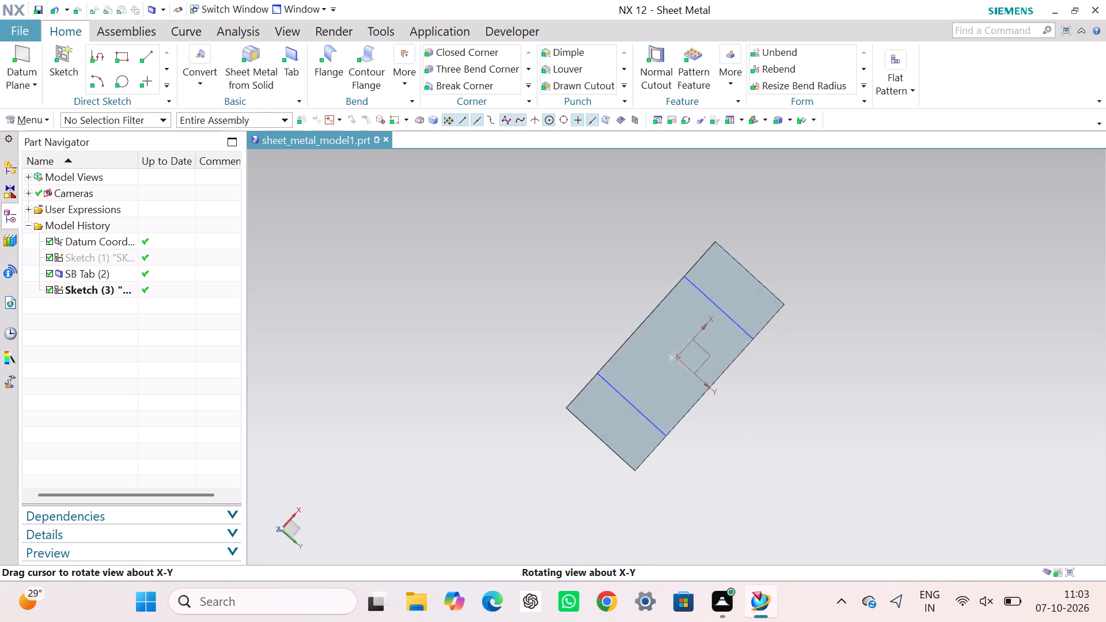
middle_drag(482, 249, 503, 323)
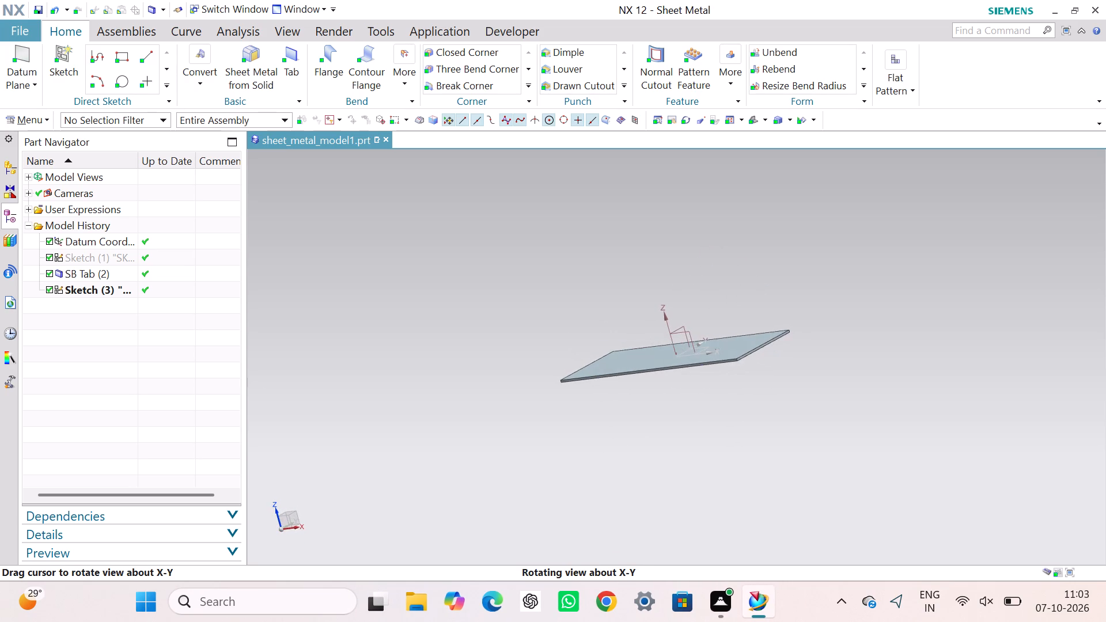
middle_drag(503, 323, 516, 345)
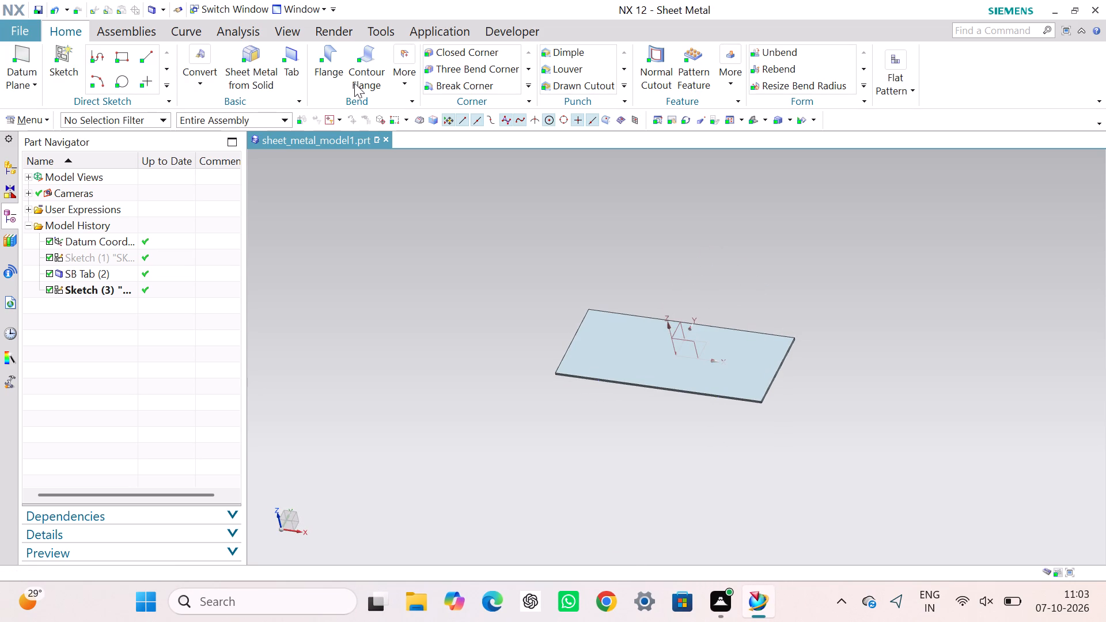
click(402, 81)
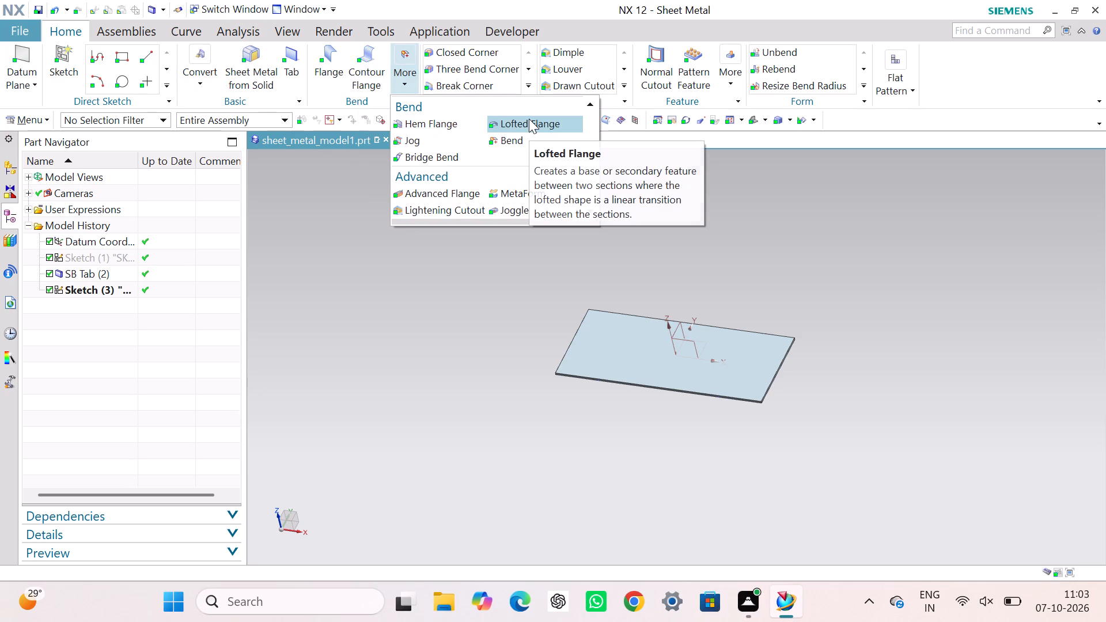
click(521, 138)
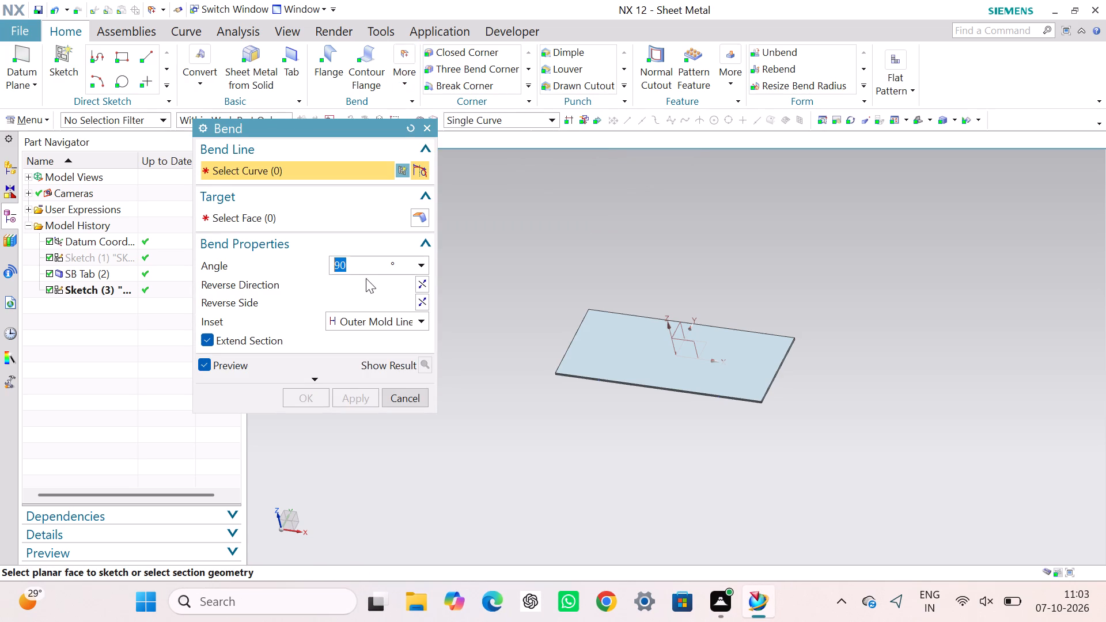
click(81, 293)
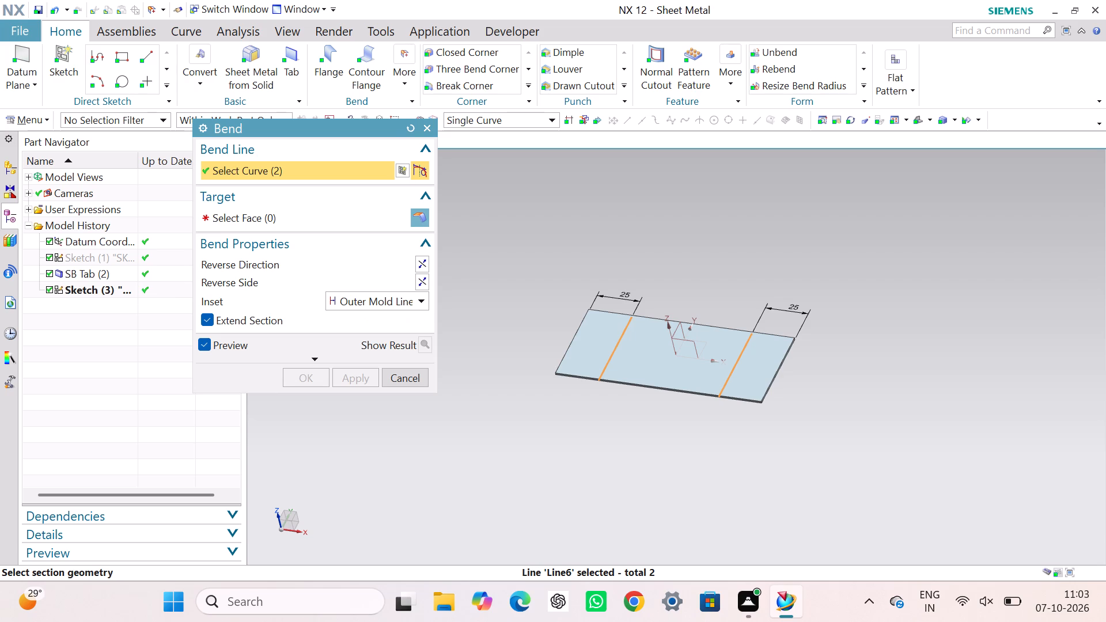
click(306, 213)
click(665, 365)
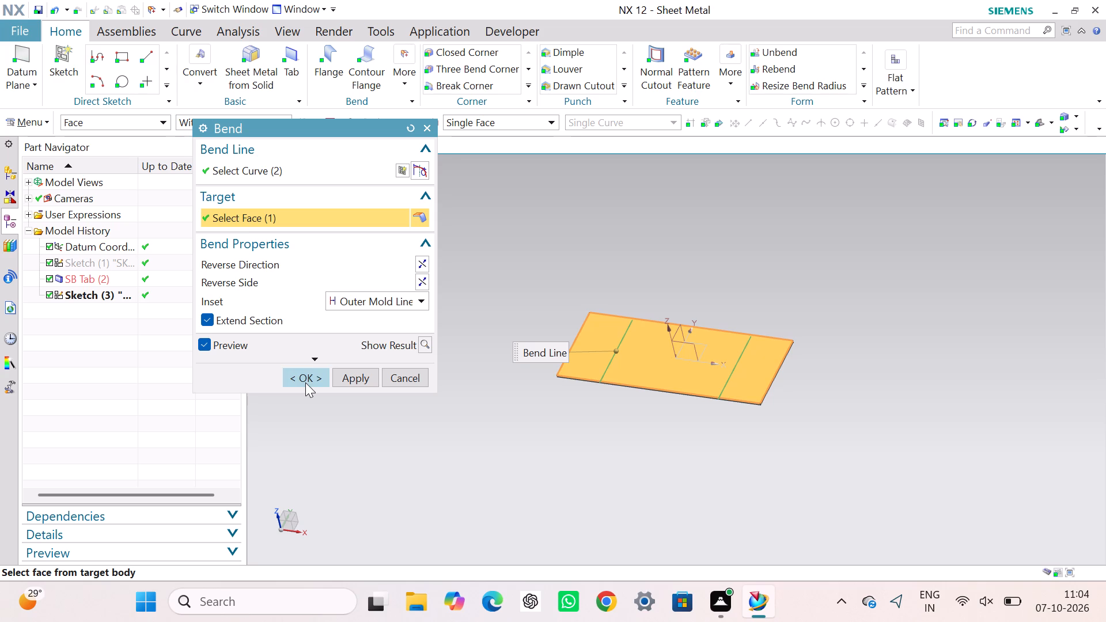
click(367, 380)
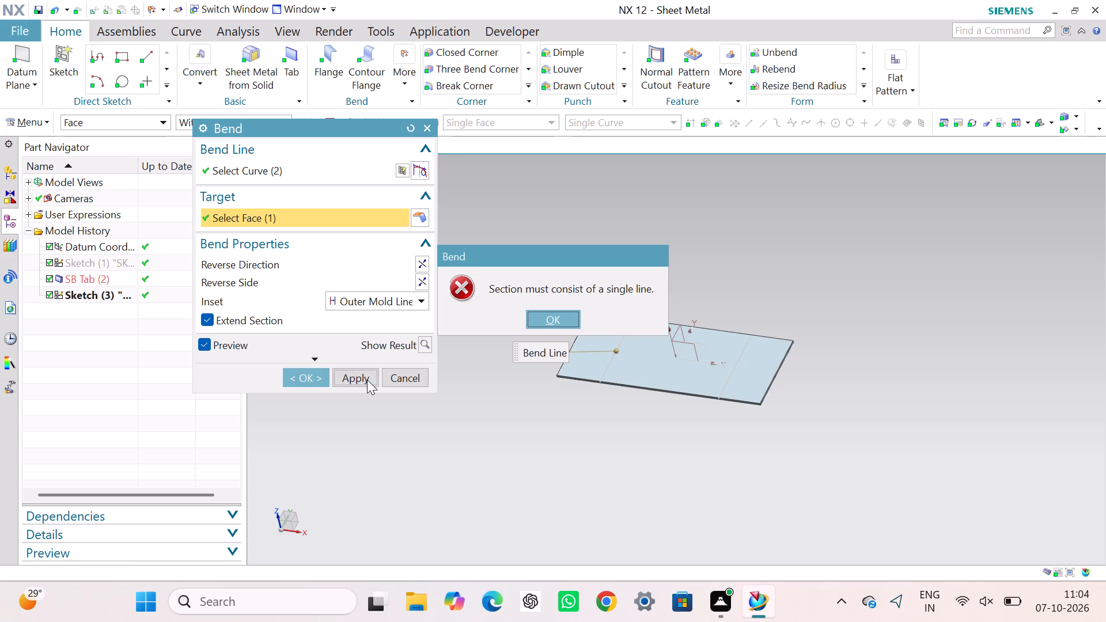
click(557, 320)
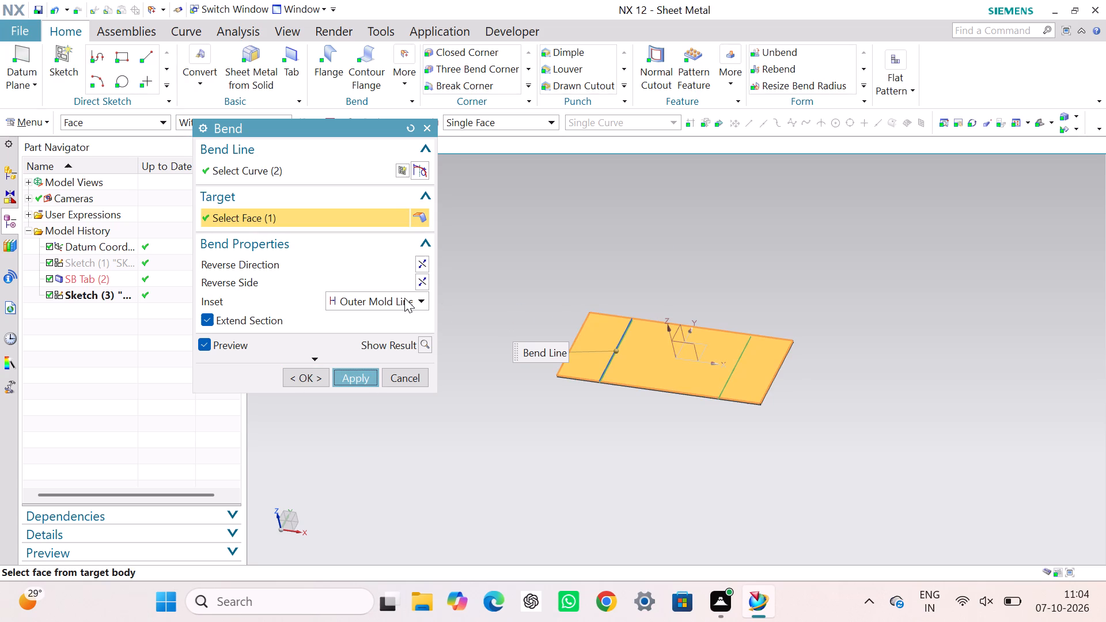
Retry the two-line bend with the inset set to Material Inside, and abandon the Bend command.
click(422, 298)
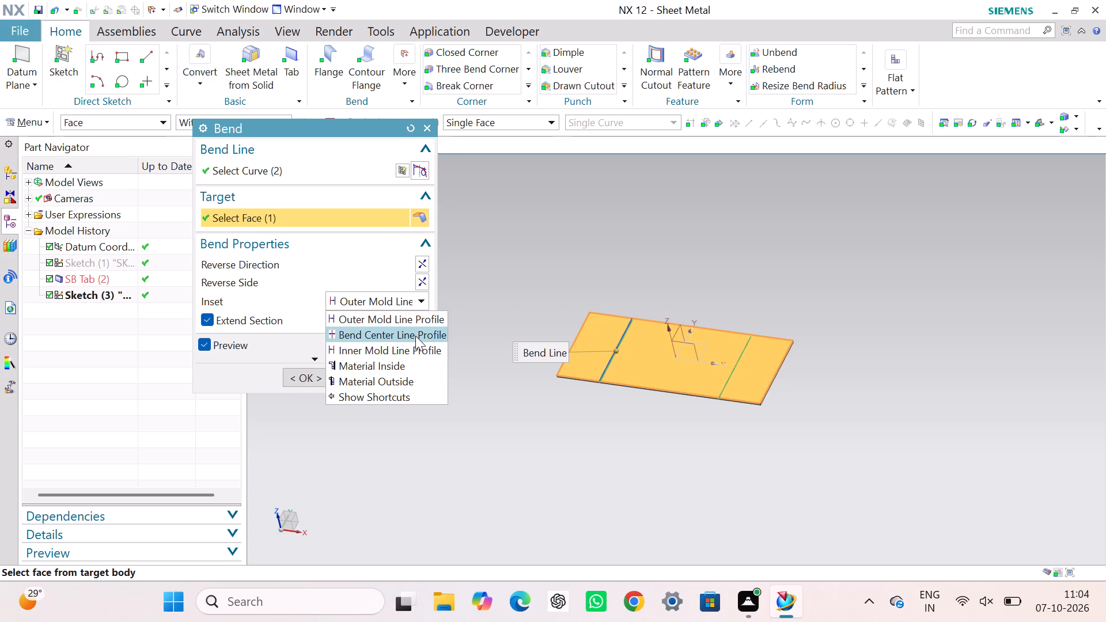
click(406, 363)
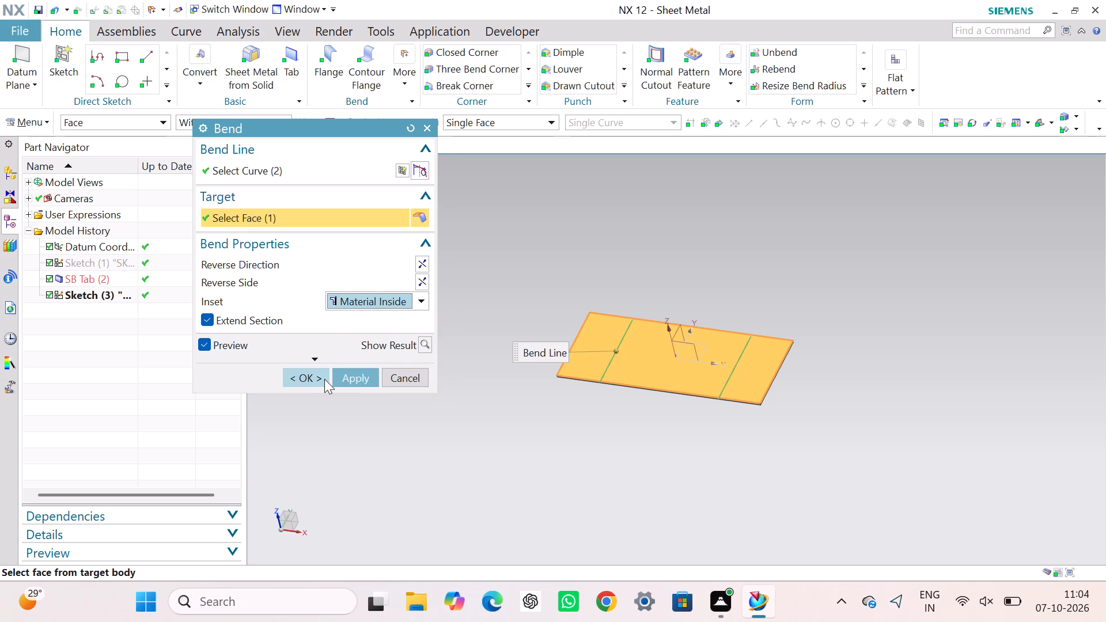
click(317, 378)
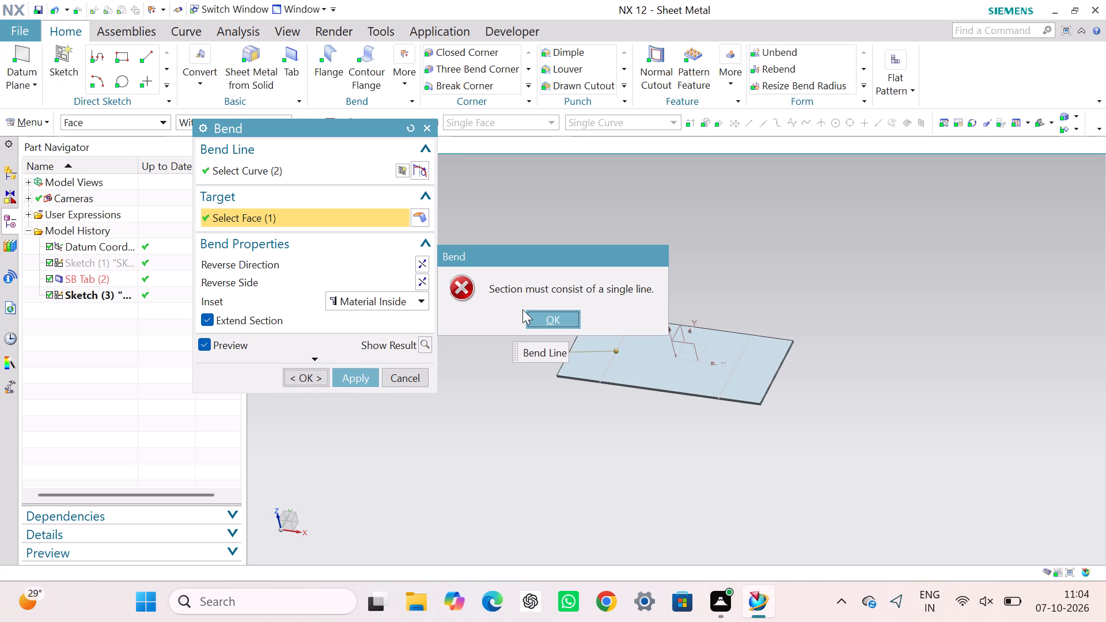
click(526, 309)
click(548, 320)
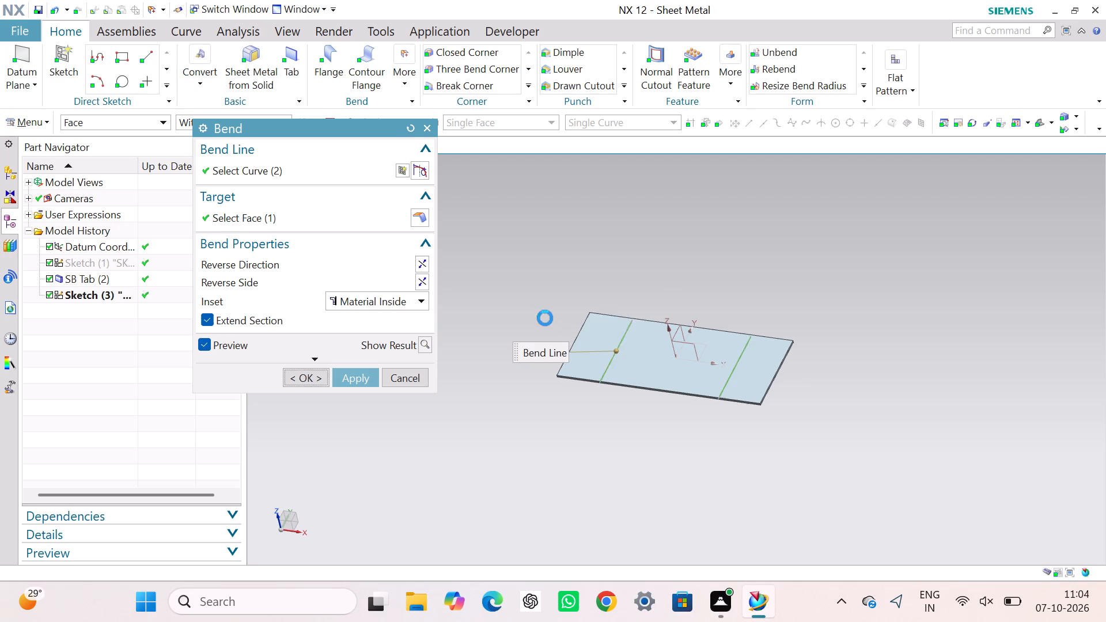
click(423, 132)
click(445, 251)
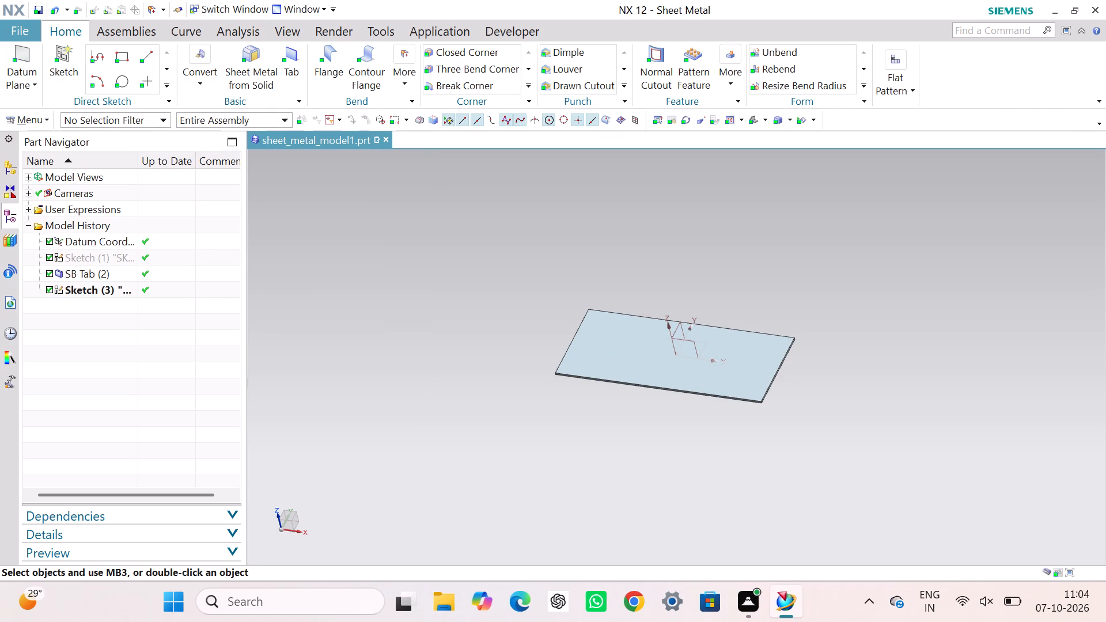
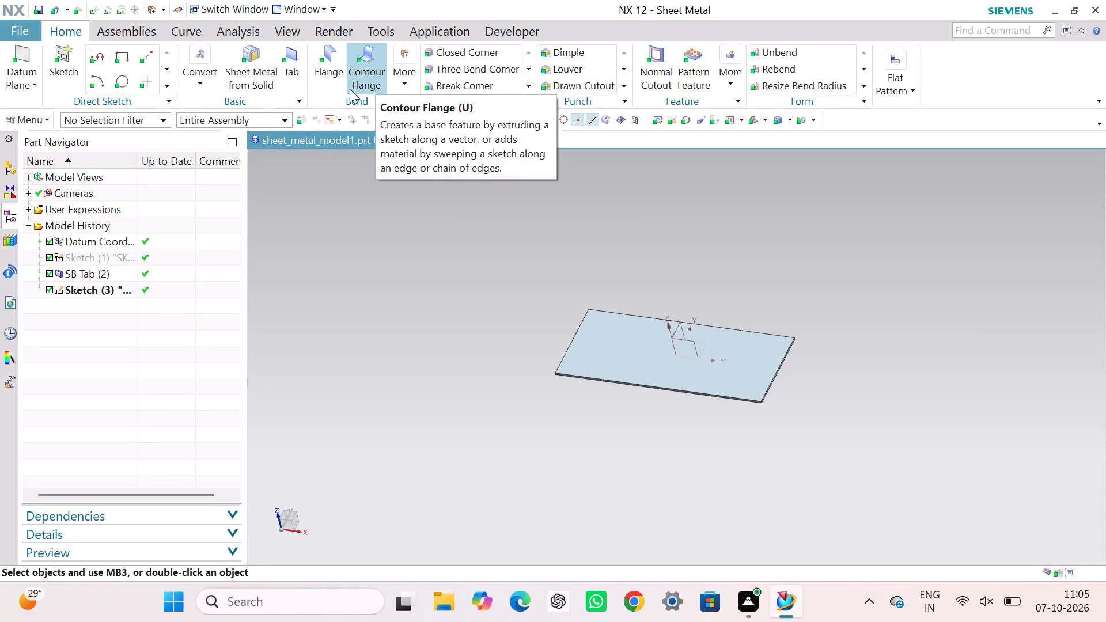
Show the additional sheet metal bend commands for another attempt at bending the tab.
click(405, 85)
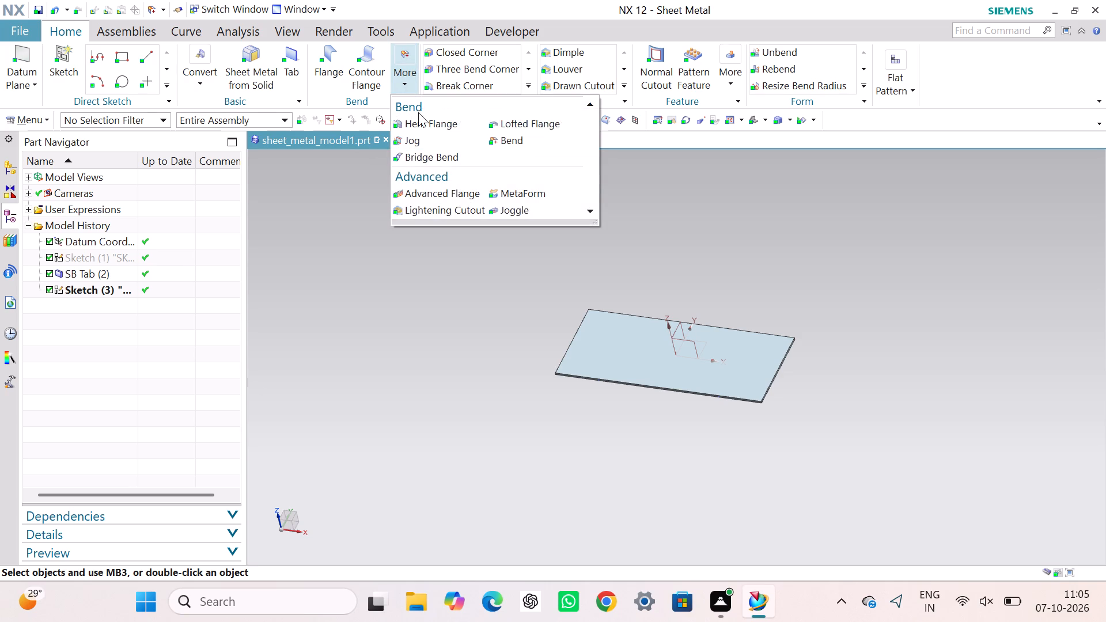
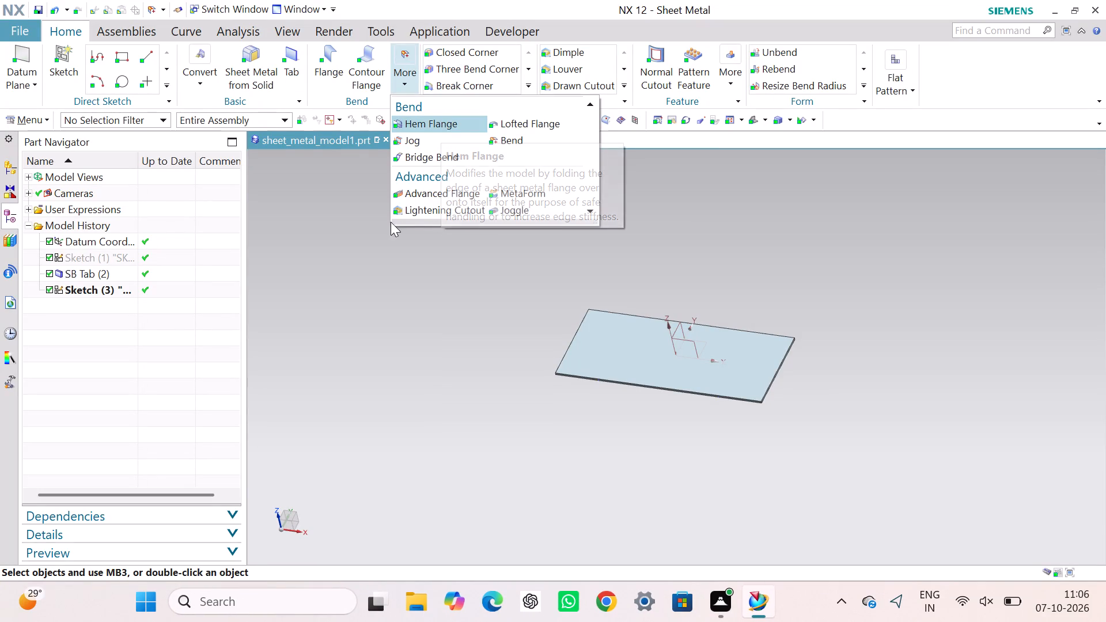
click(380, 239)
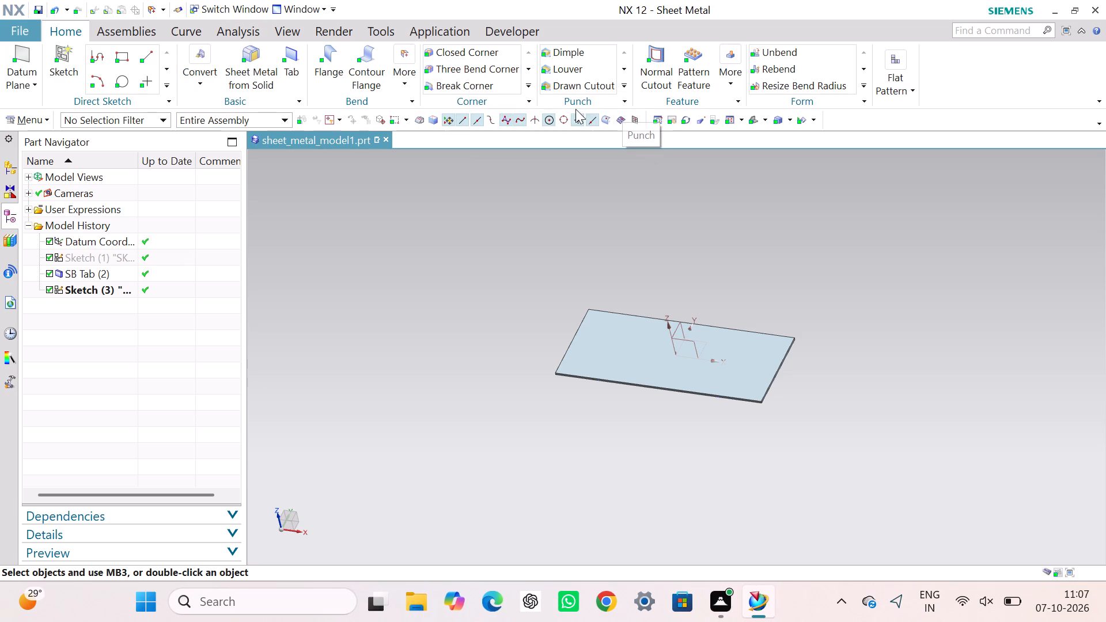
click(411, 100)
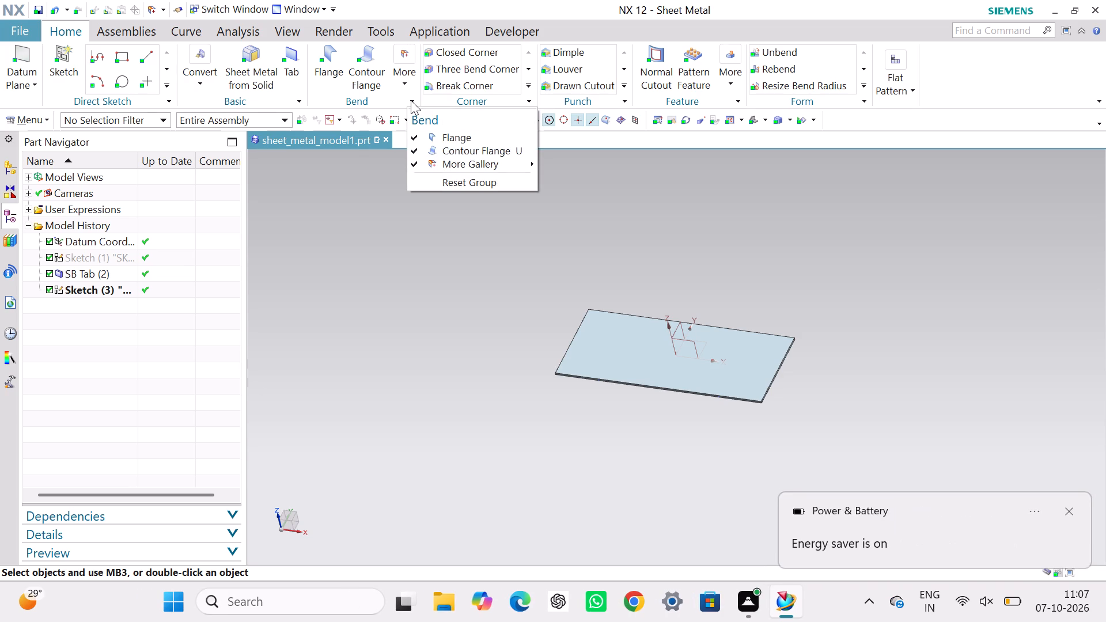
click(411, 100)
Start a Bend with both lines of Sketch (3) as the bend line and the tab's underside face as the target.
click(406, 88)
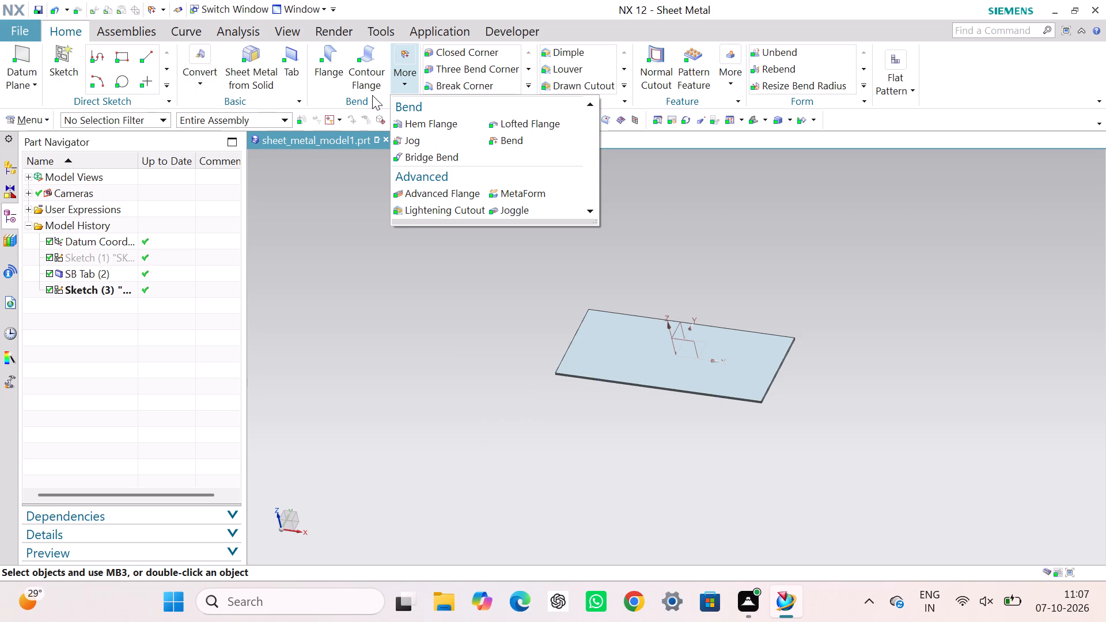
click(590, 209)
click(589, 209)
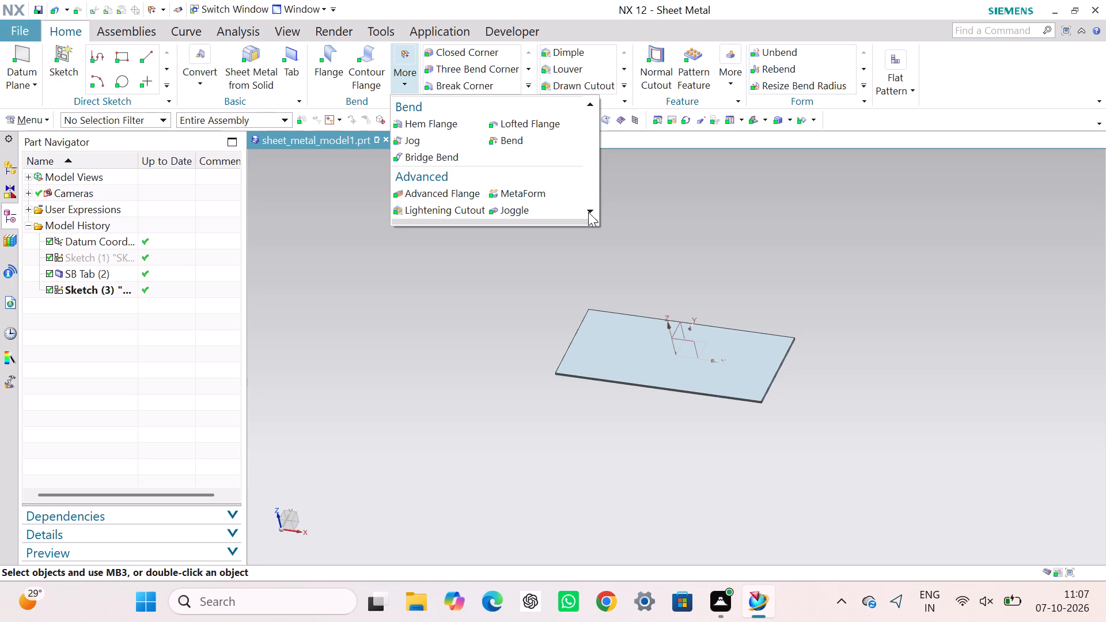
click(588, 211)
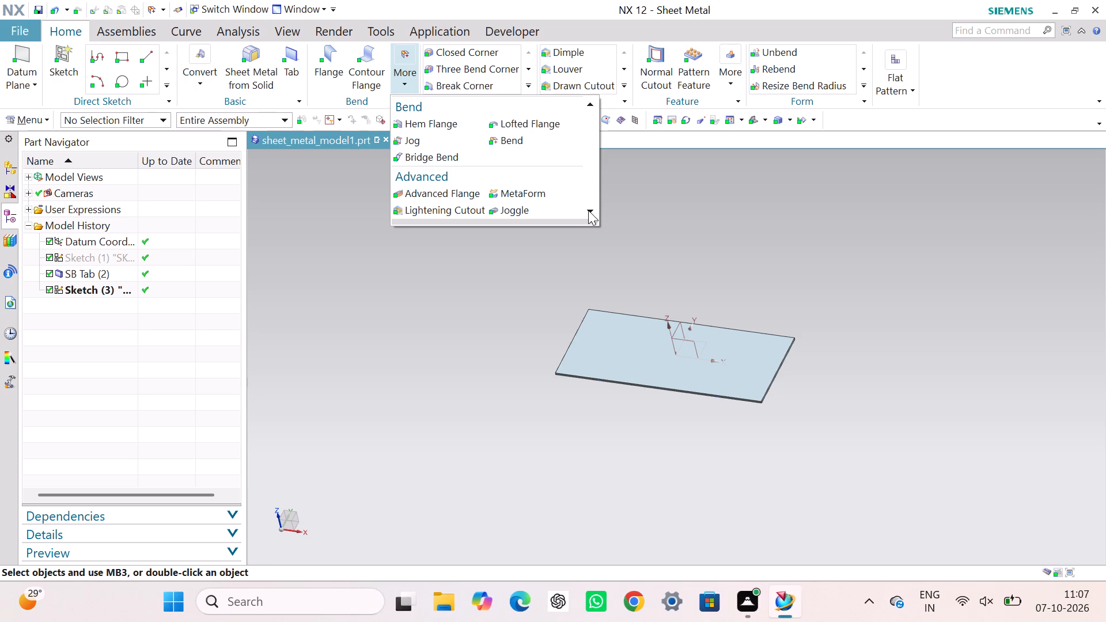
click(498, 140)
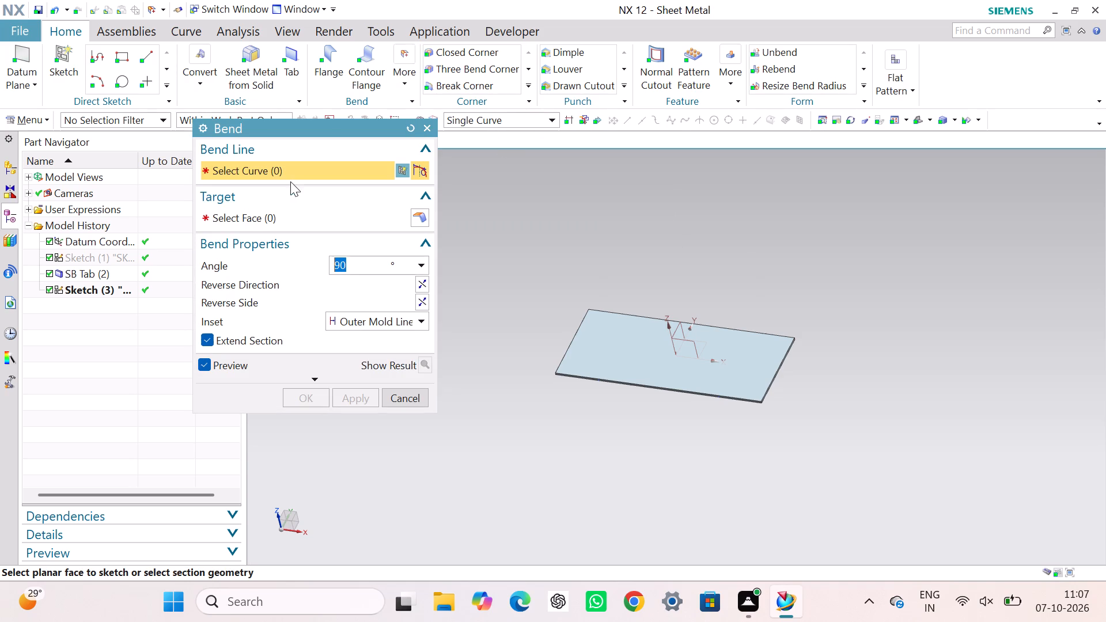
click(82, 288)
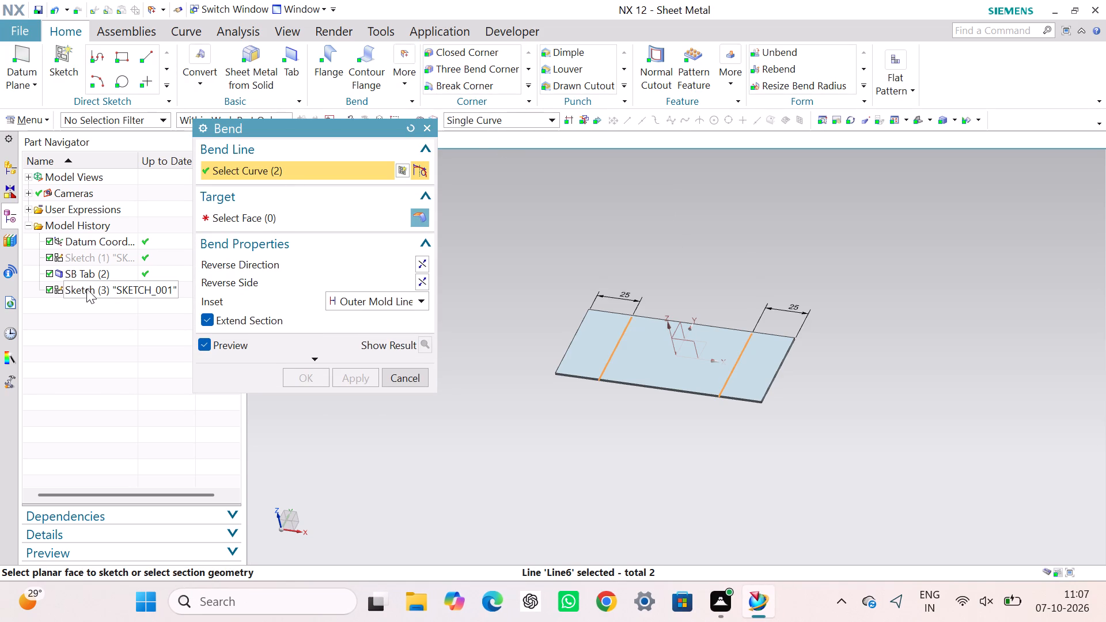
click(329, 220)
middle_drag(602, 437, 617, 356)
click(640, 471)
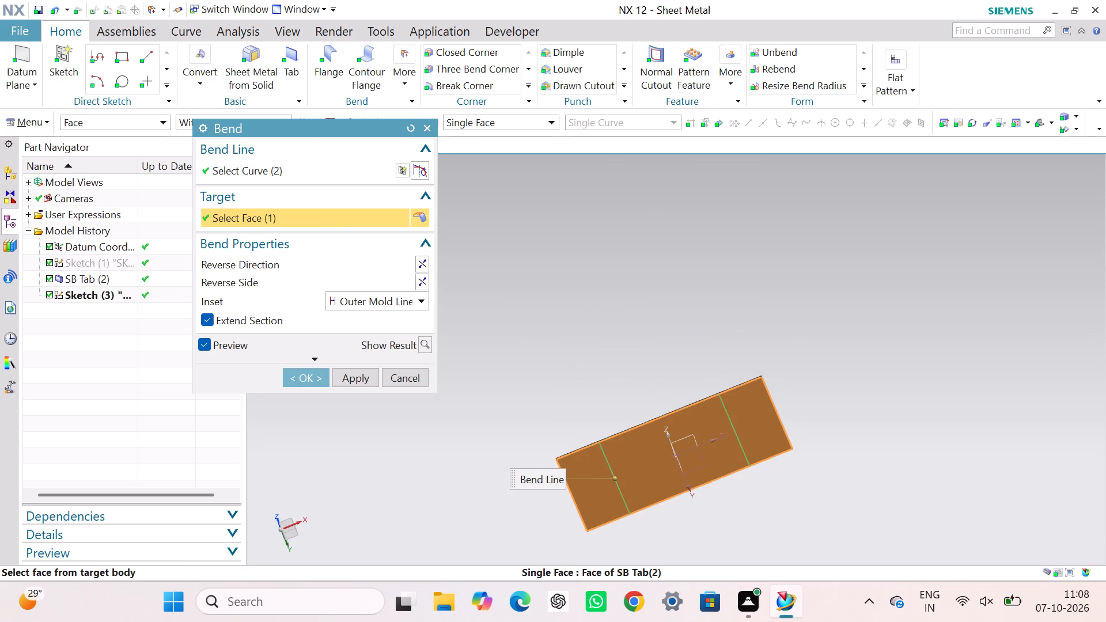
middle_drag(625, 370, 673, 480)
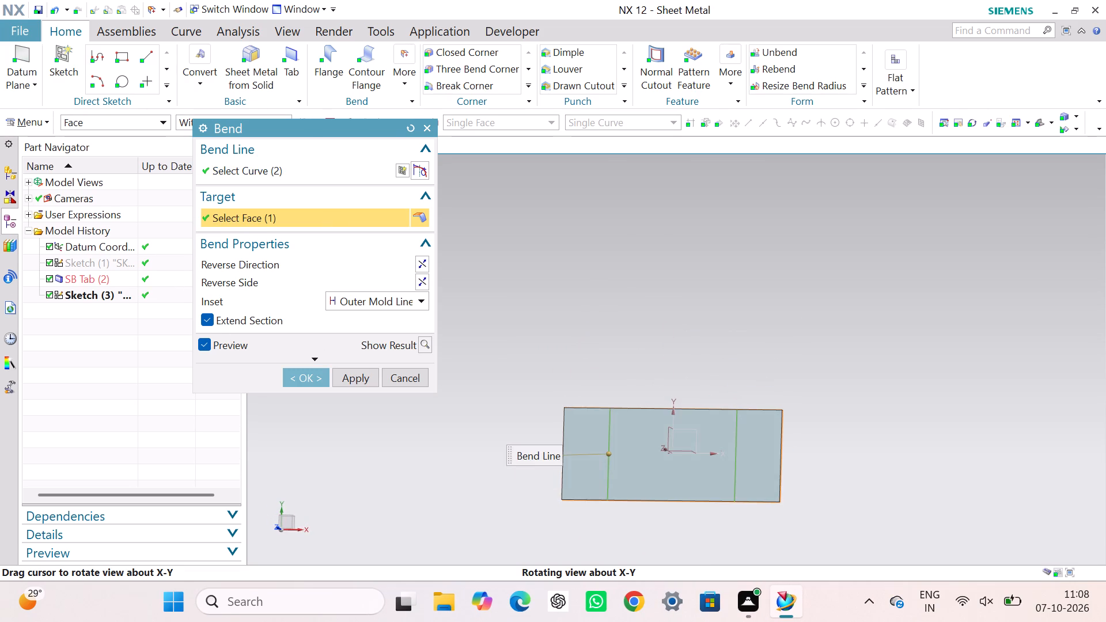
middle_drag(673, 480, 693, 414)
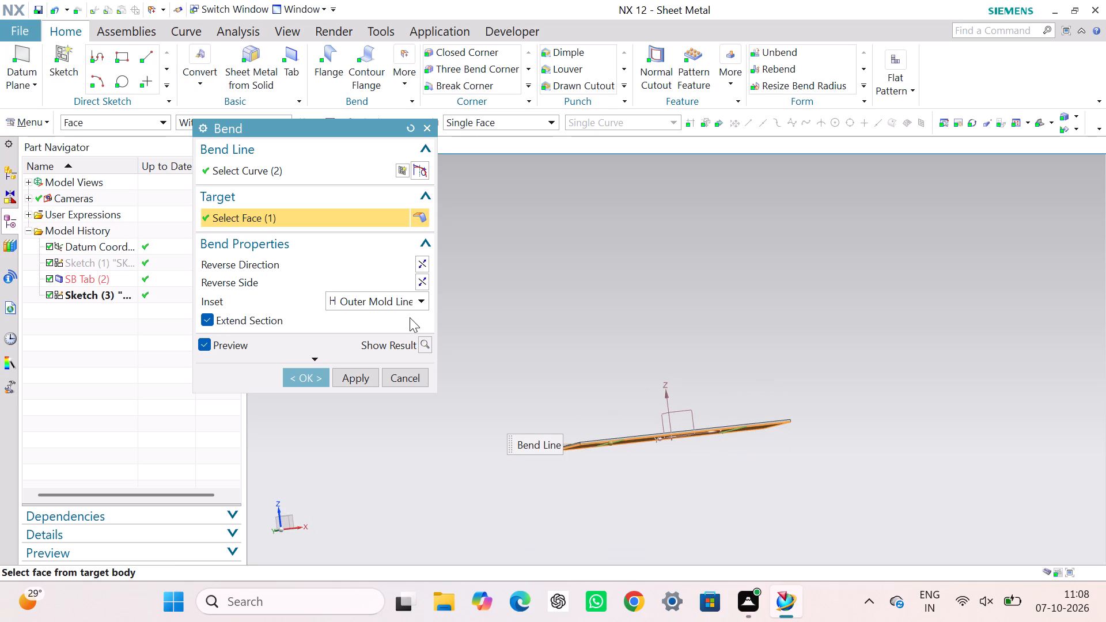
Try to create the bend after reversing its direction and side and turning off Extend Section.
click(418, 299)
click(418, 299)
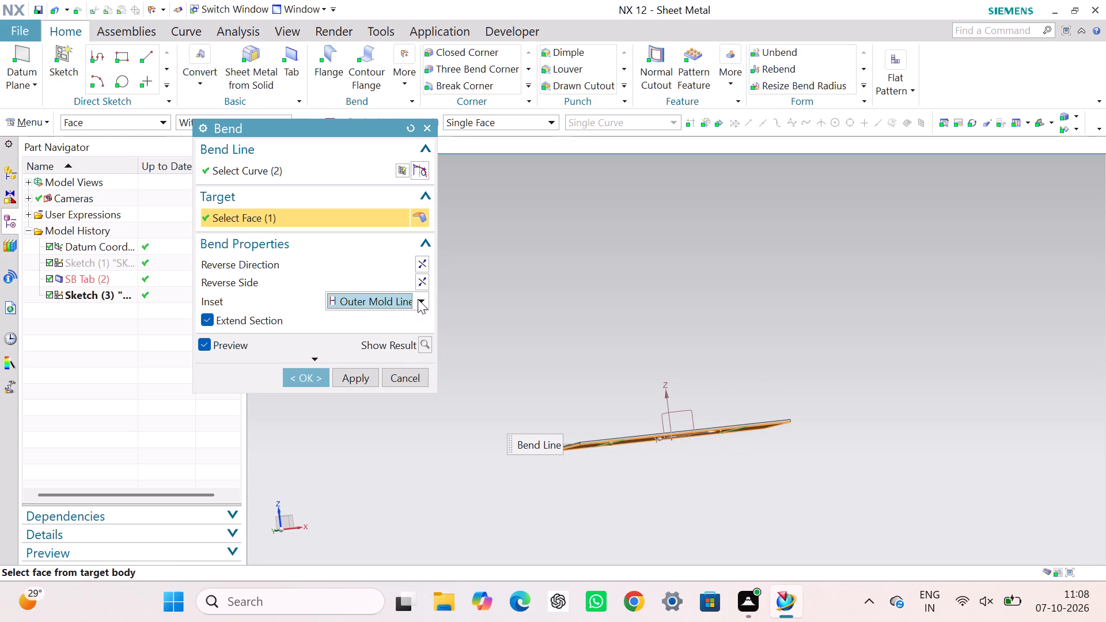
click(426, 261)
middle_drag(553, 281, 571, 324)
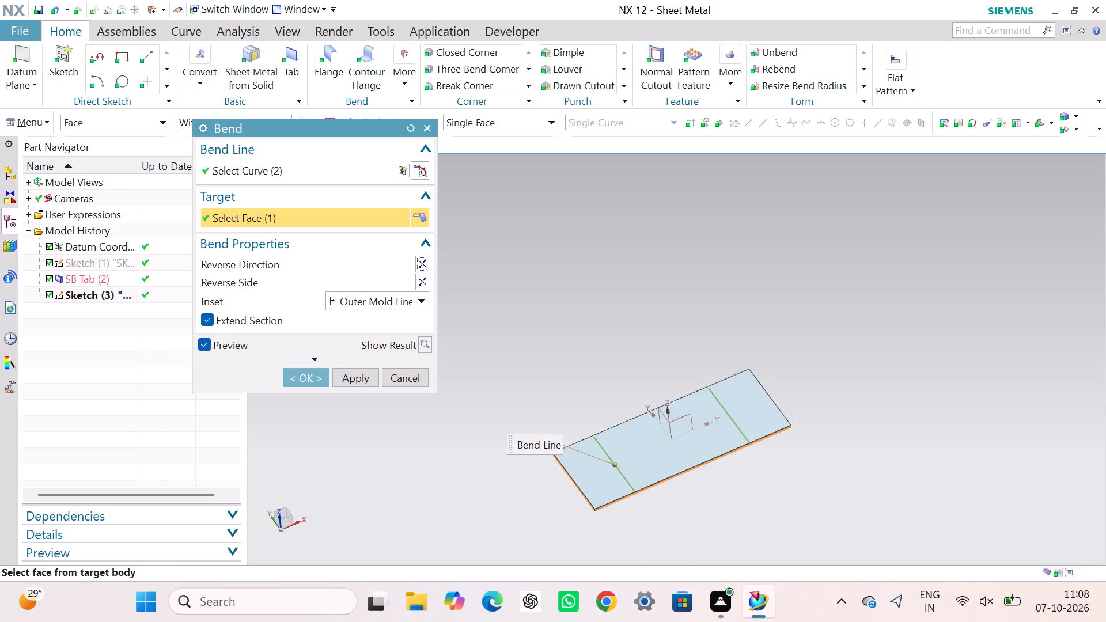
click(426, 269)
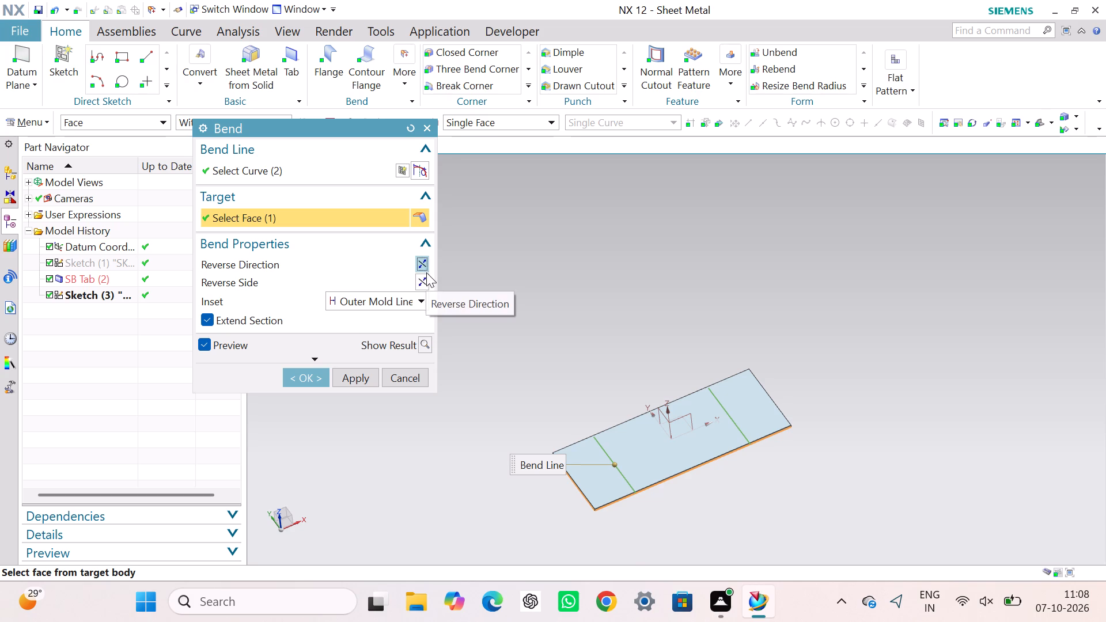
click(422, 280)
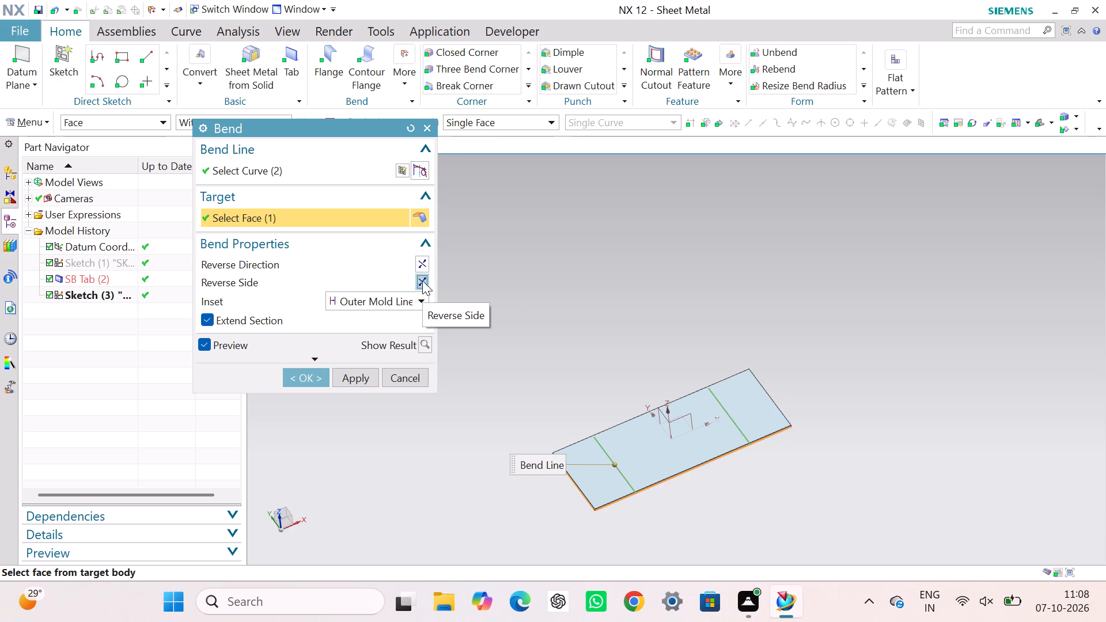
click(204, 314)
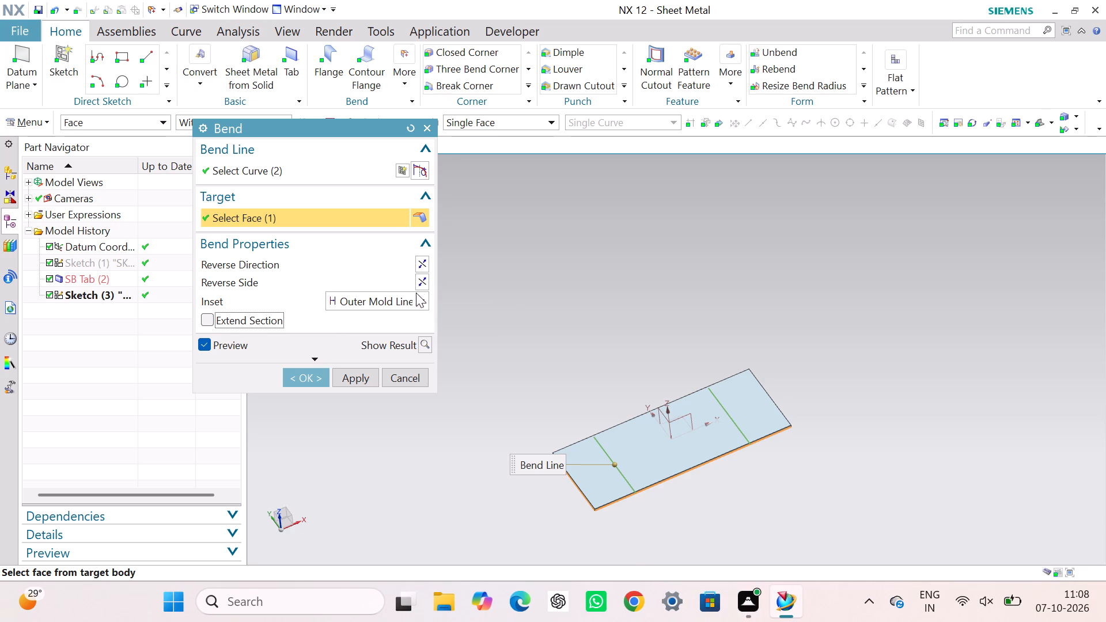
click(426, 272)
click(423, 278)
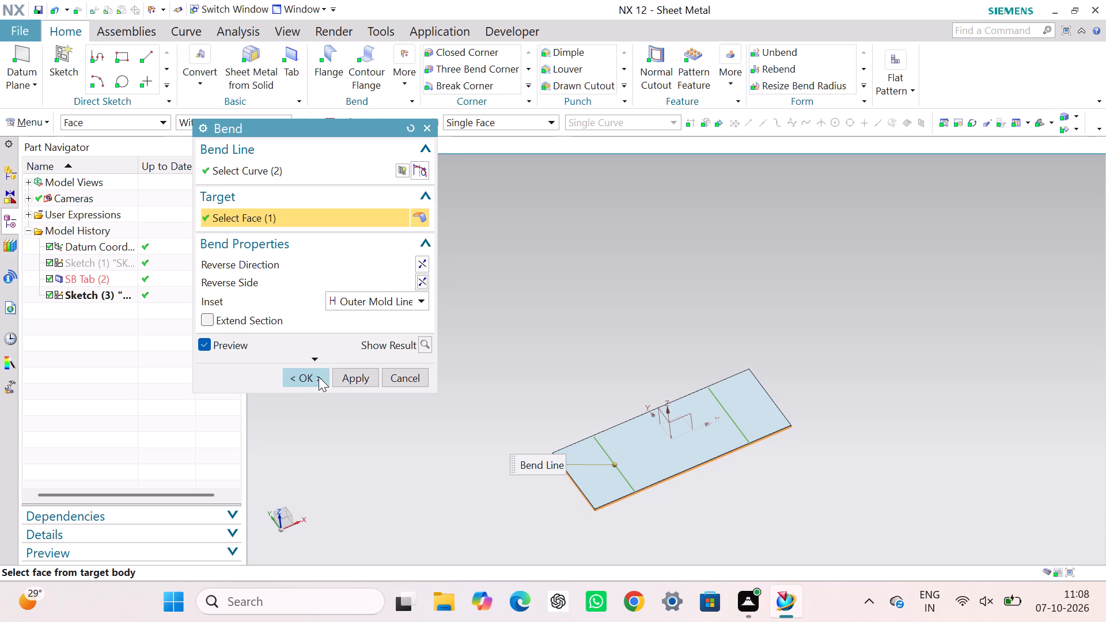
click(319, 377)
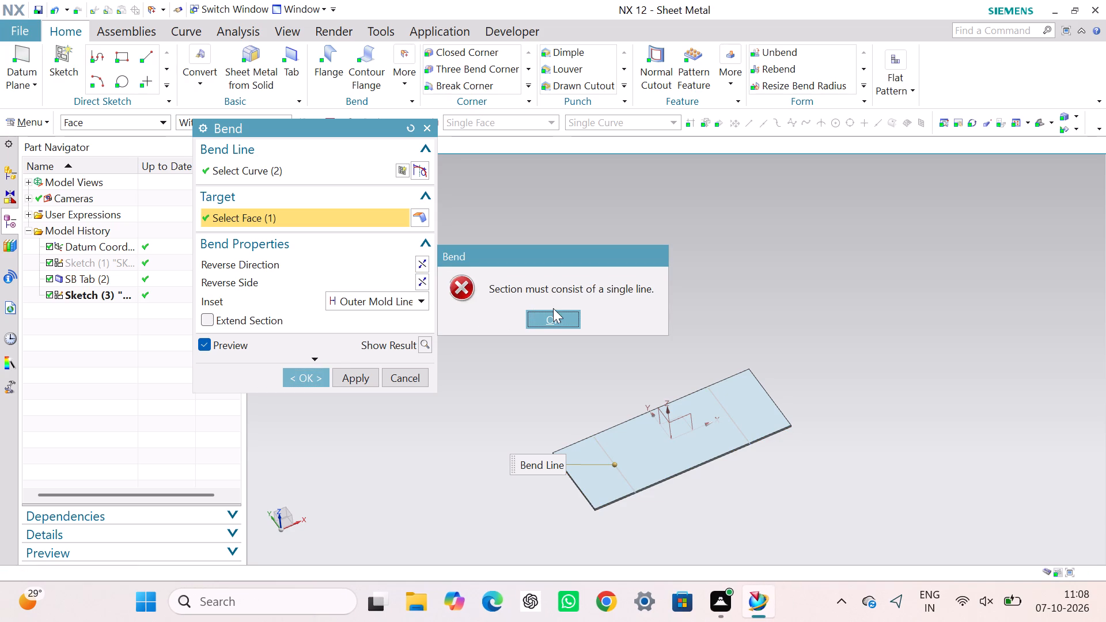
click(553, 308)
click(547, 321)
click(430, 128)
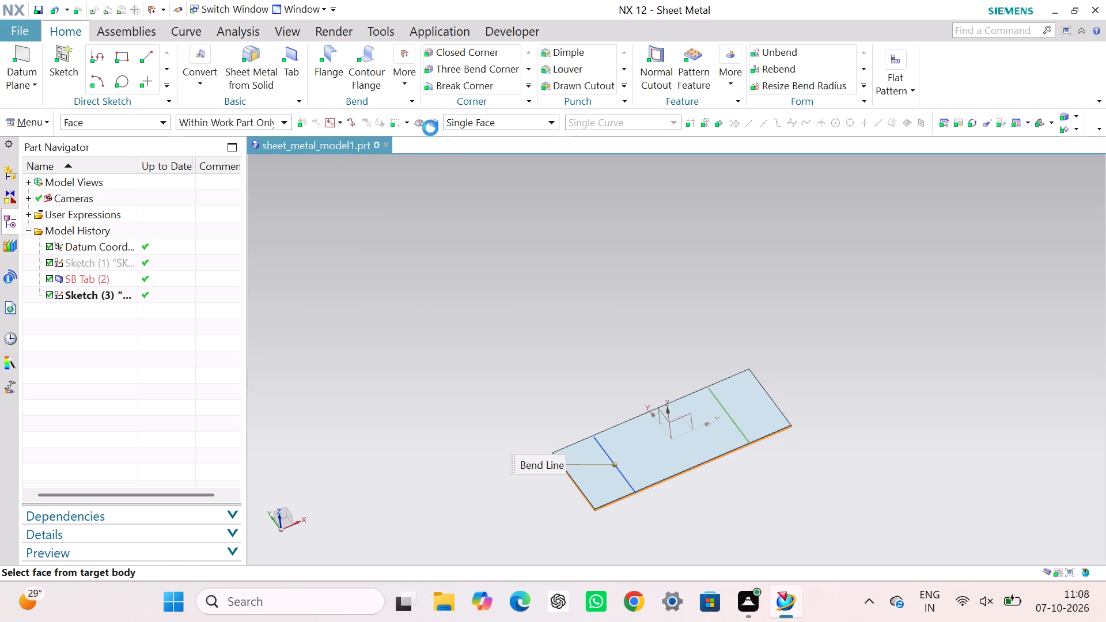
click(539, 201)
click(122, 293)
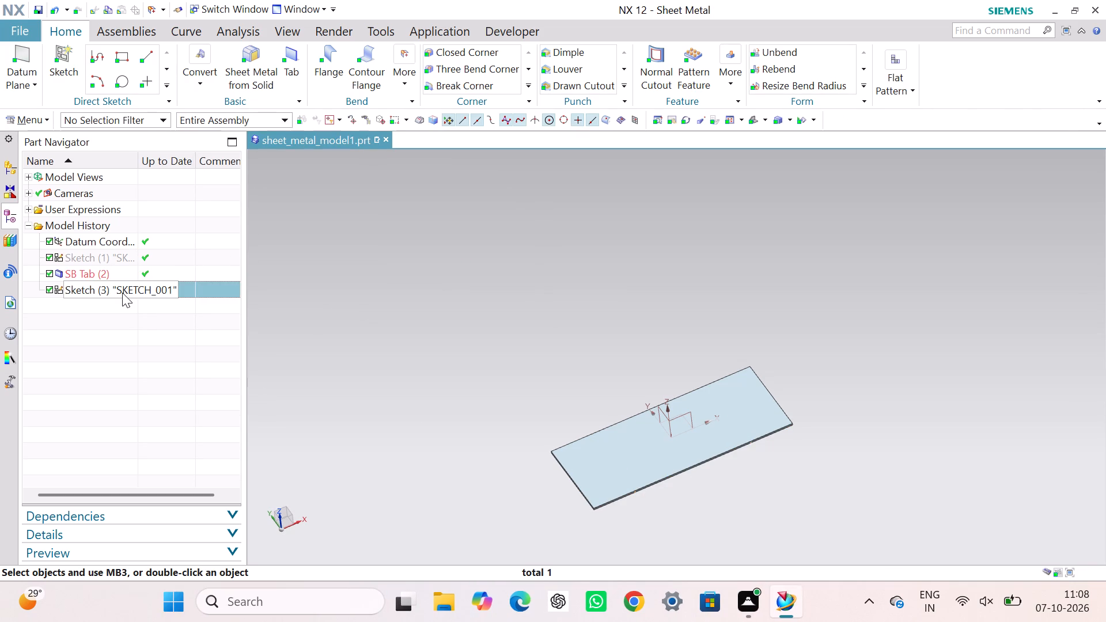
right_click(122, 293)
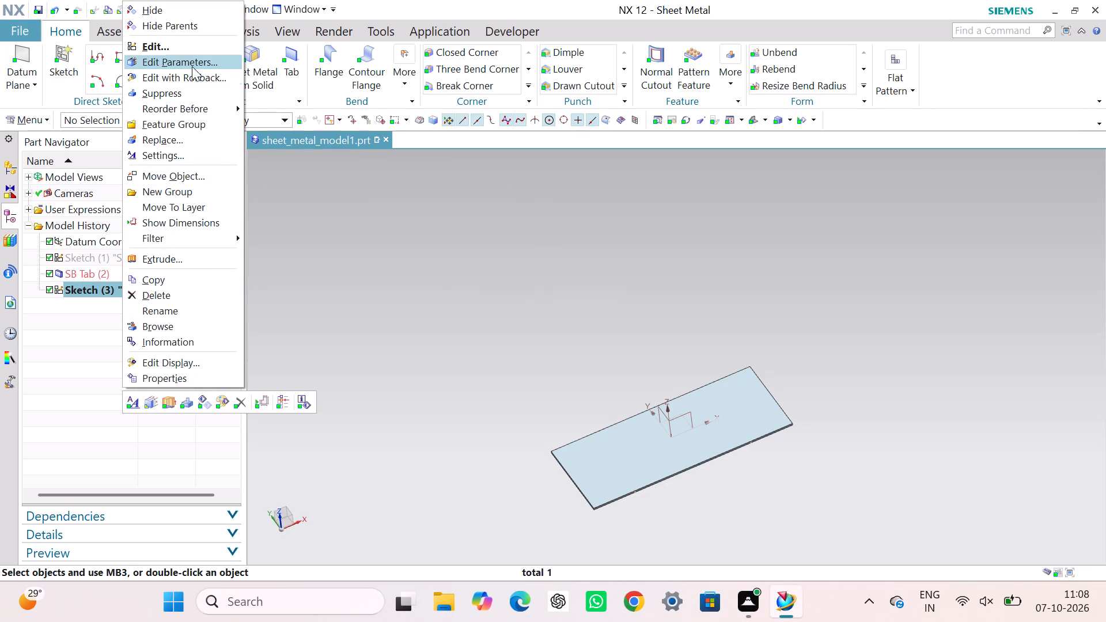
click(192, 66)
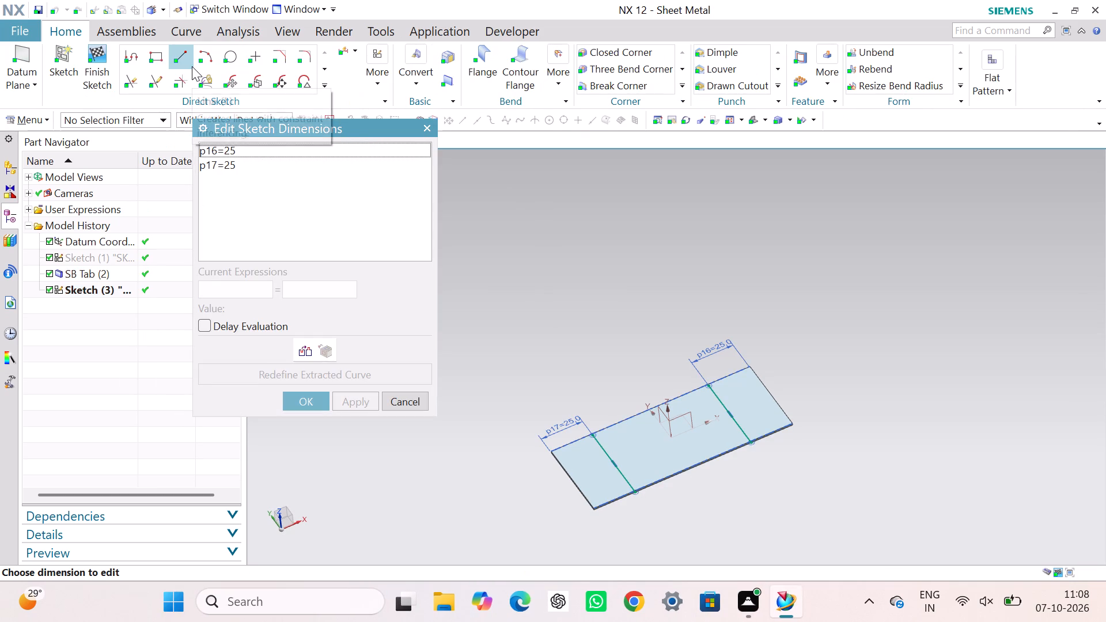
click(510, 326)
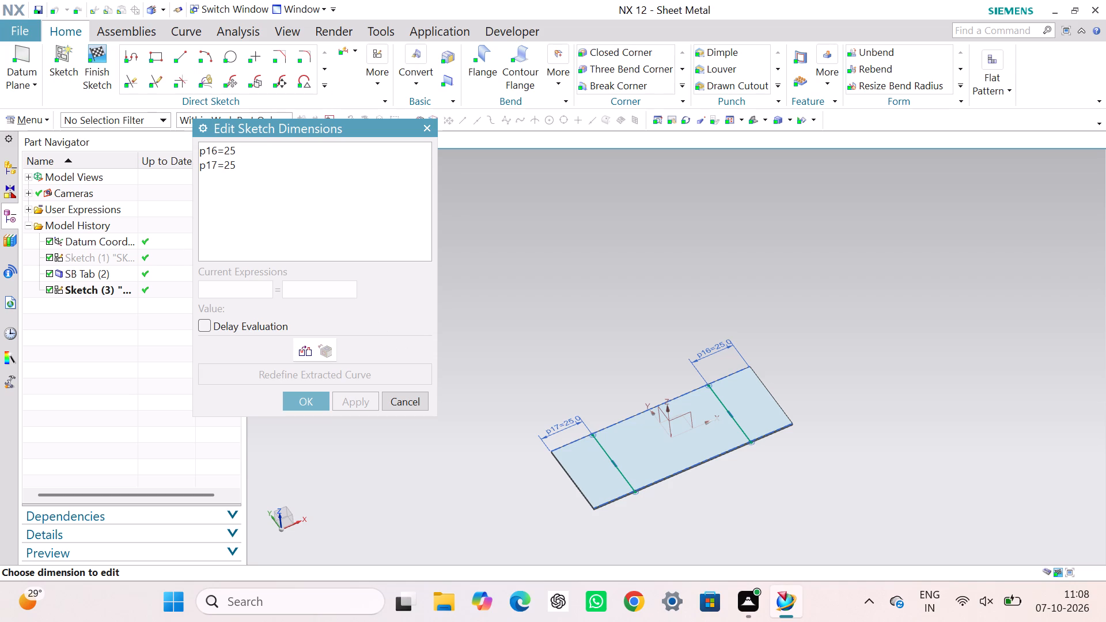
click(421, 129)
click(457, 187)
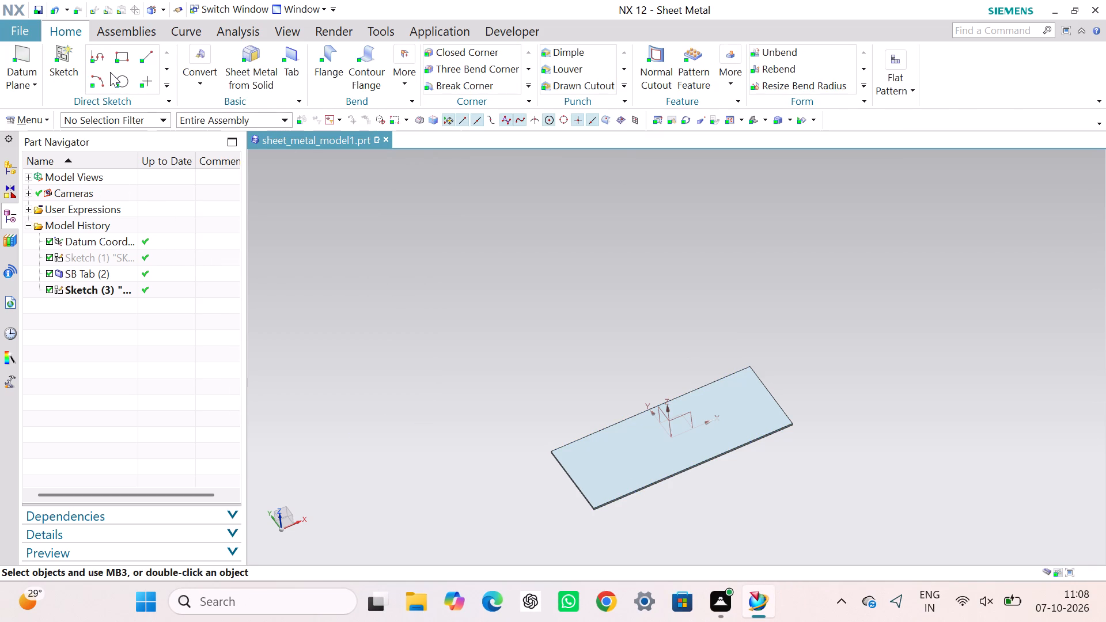
Open Sketch (3) for editing and delete the 25 mm dimension p16 that locates the bend line near the tab's +X edge.
click(117, 283)
right_click(117, 283)
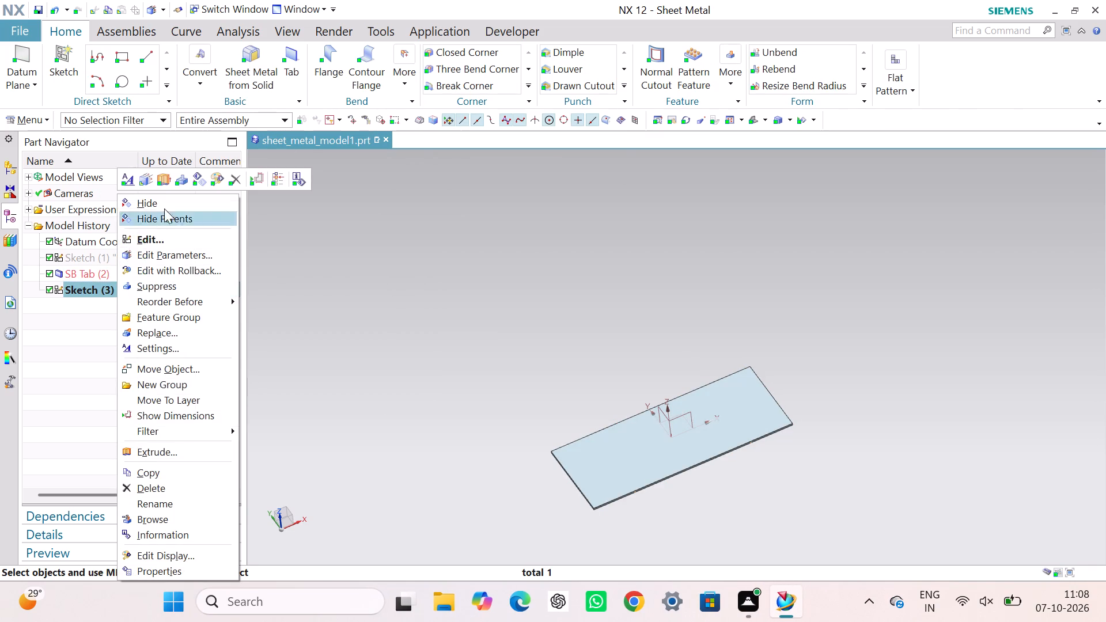
click(180, 243)
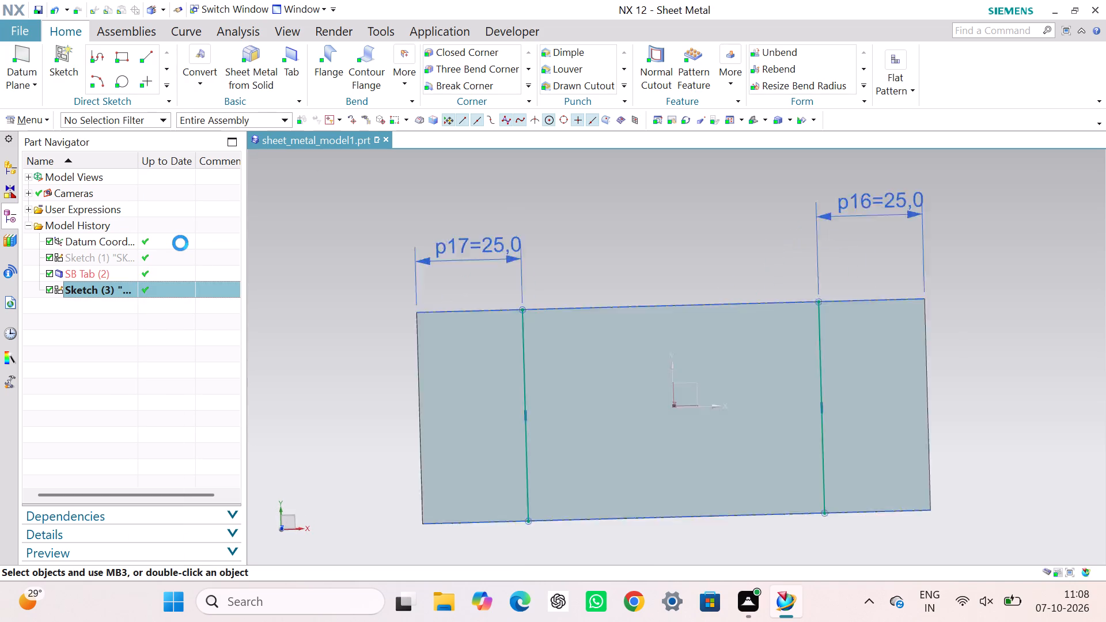
click(558, 257)
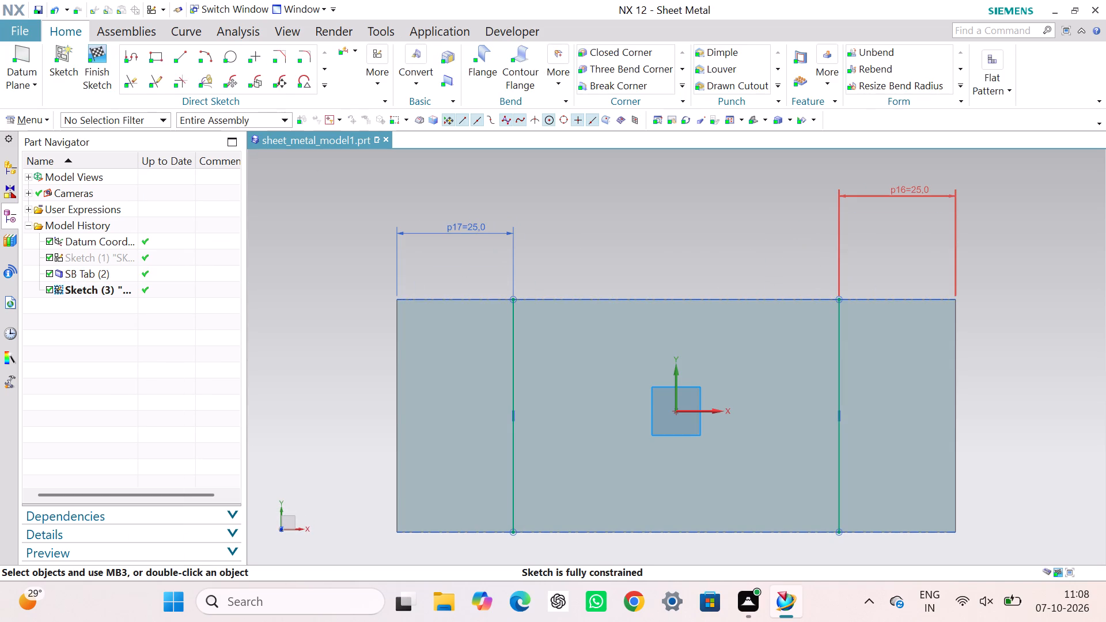
click(912, 191)
key(Delete)
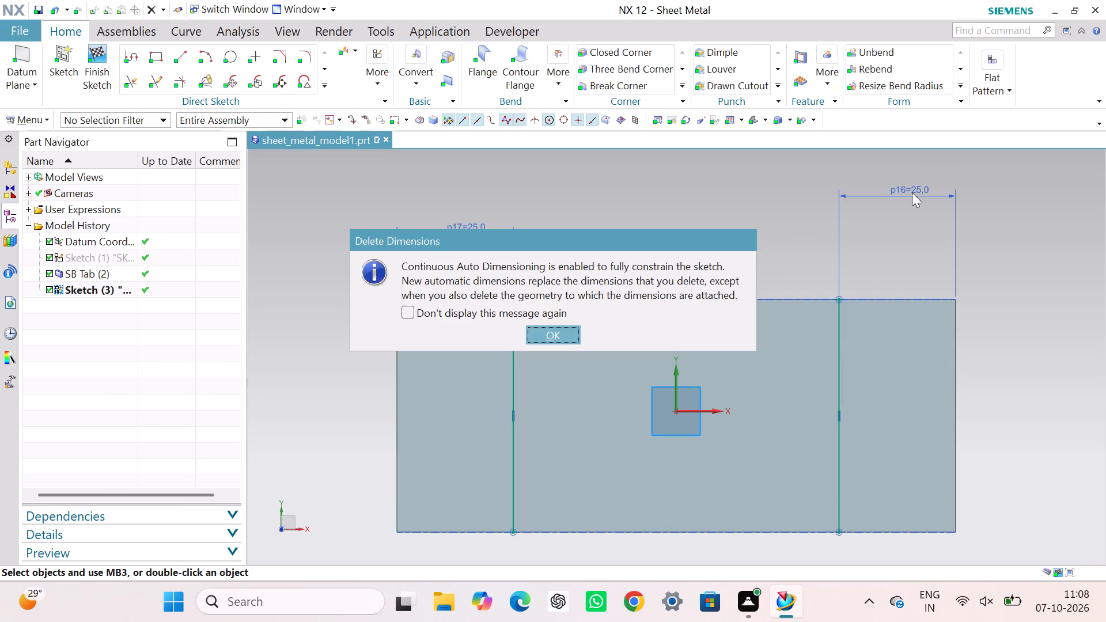
click(535, 323)
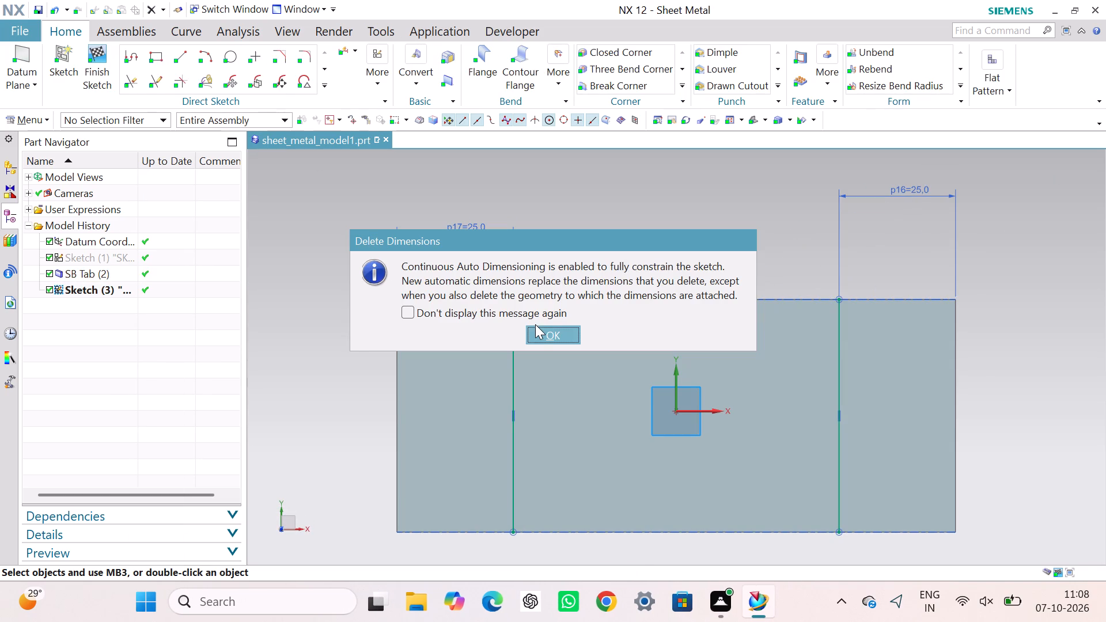
click(538, 329)
drag(703, 230, 714, 234)
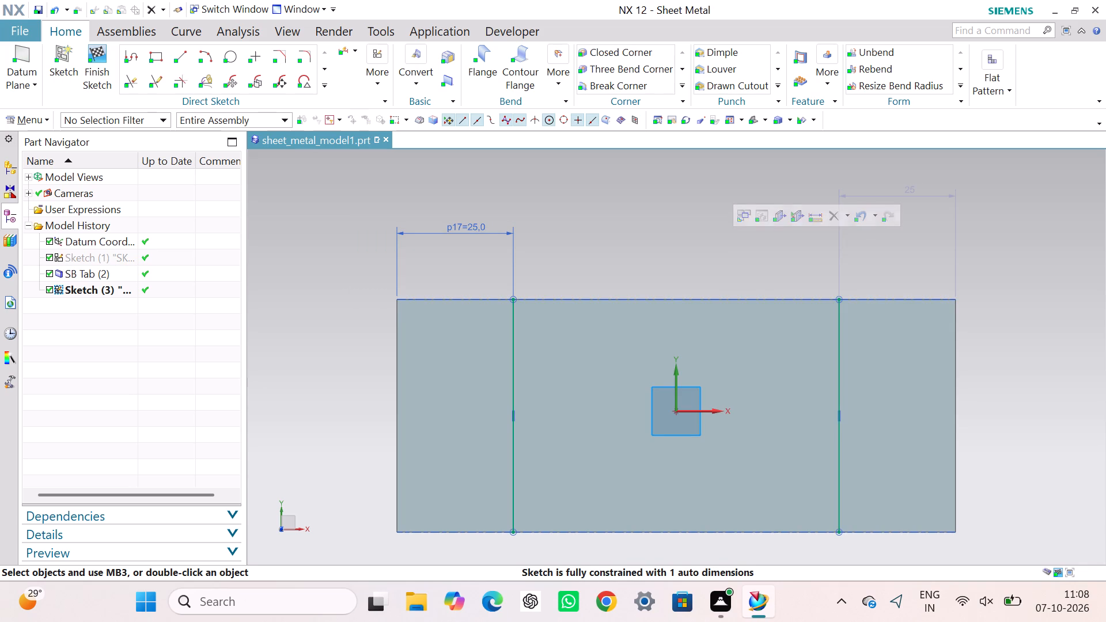
Delete the sketched bend line near the tab's +X edge and finish the sketch.
click(842, 324)
key(Delete)
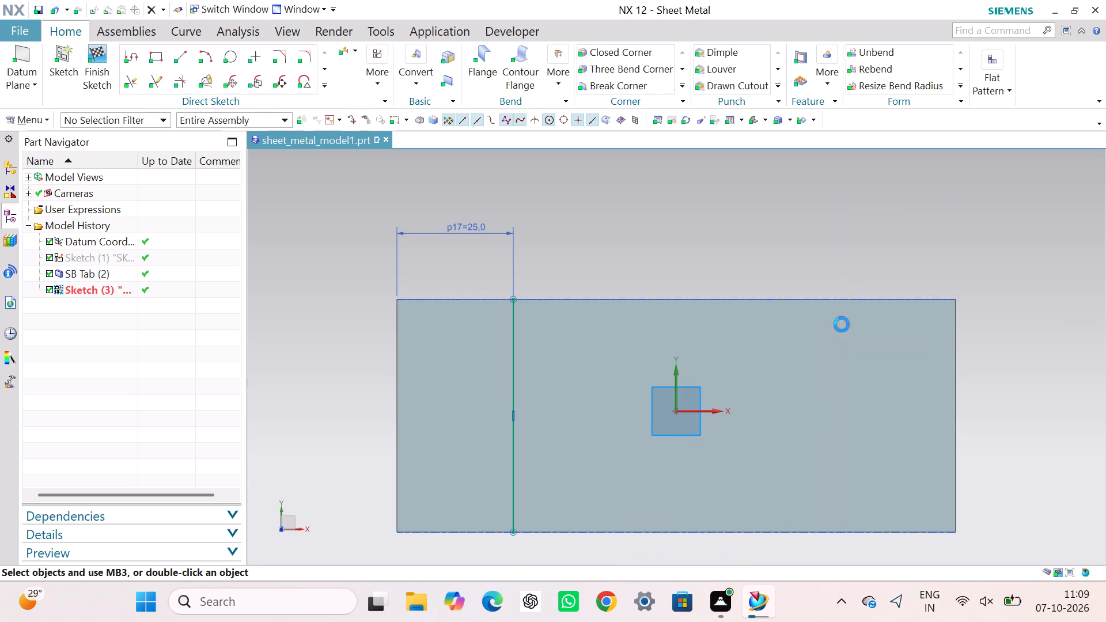
click(802, 271)
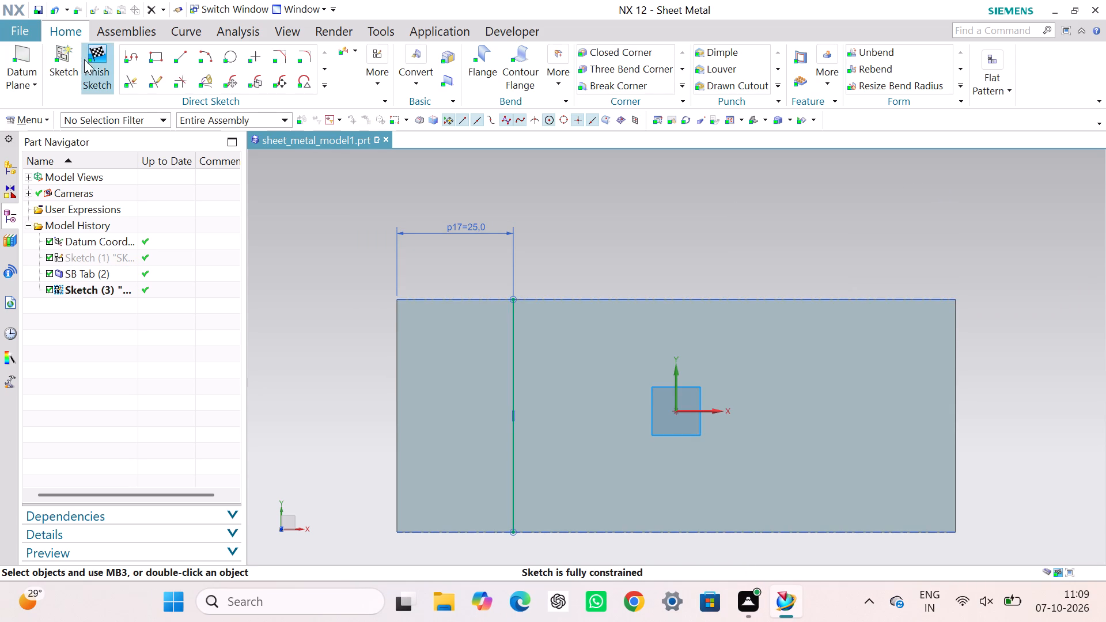
click(94, 58)
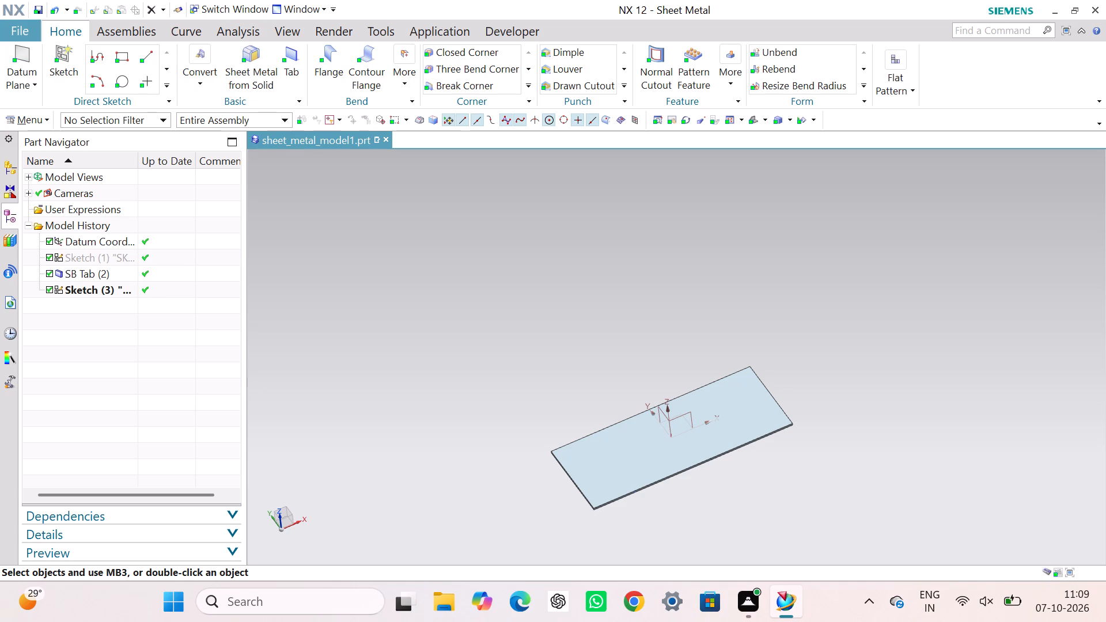
Bend the tab 90° along the Sketch (3) line, with the bend direction reversed so the flange points downward.
click(408, 83)
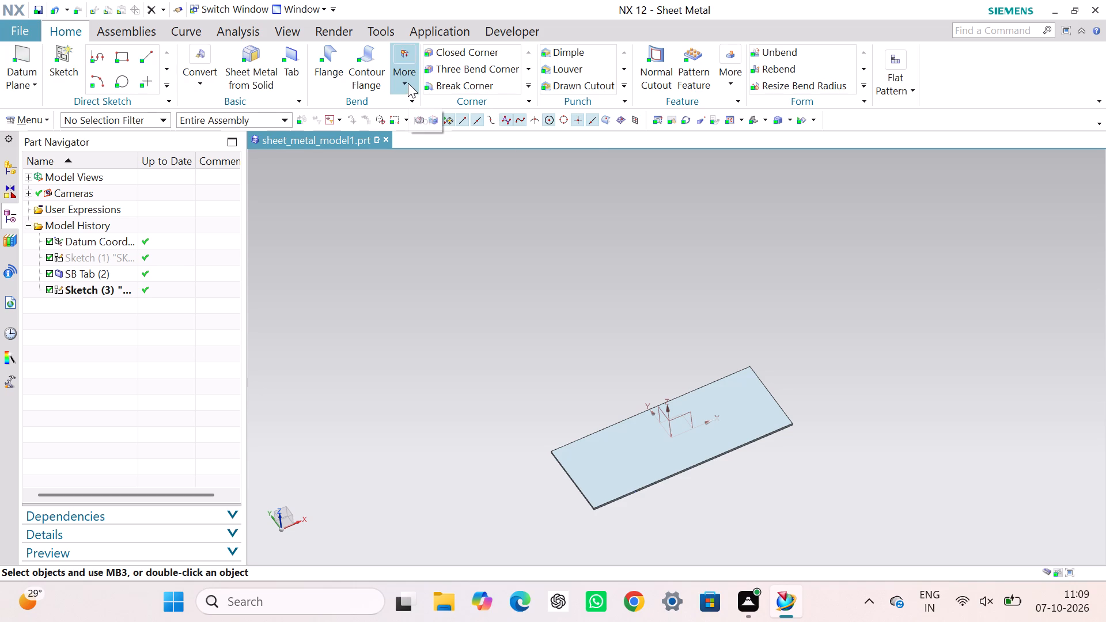
click(514, 146)
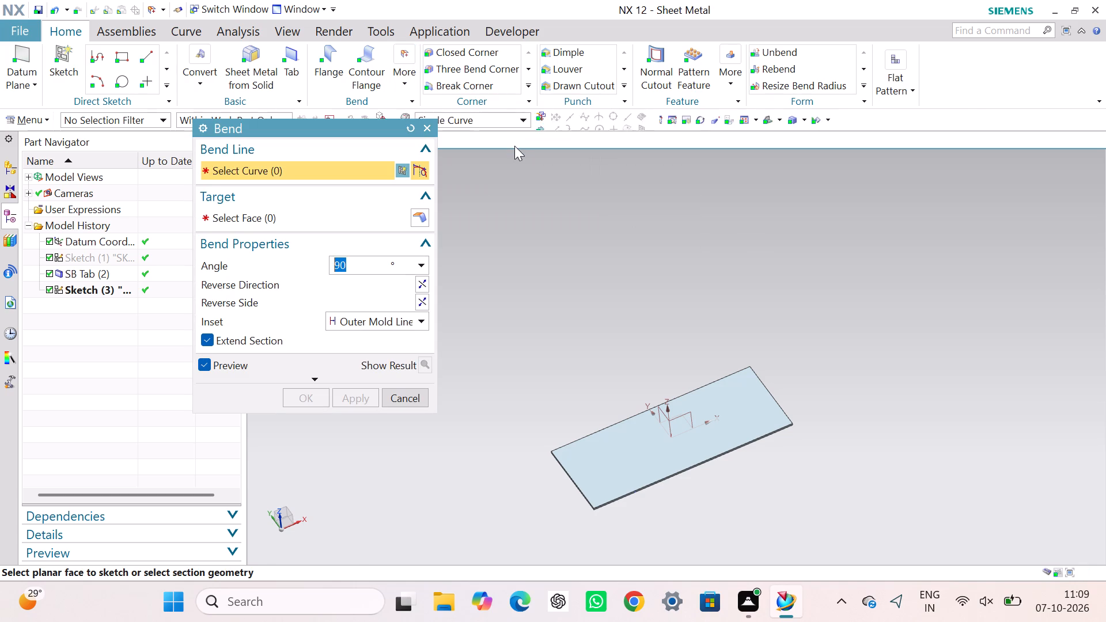
click(95, 287)
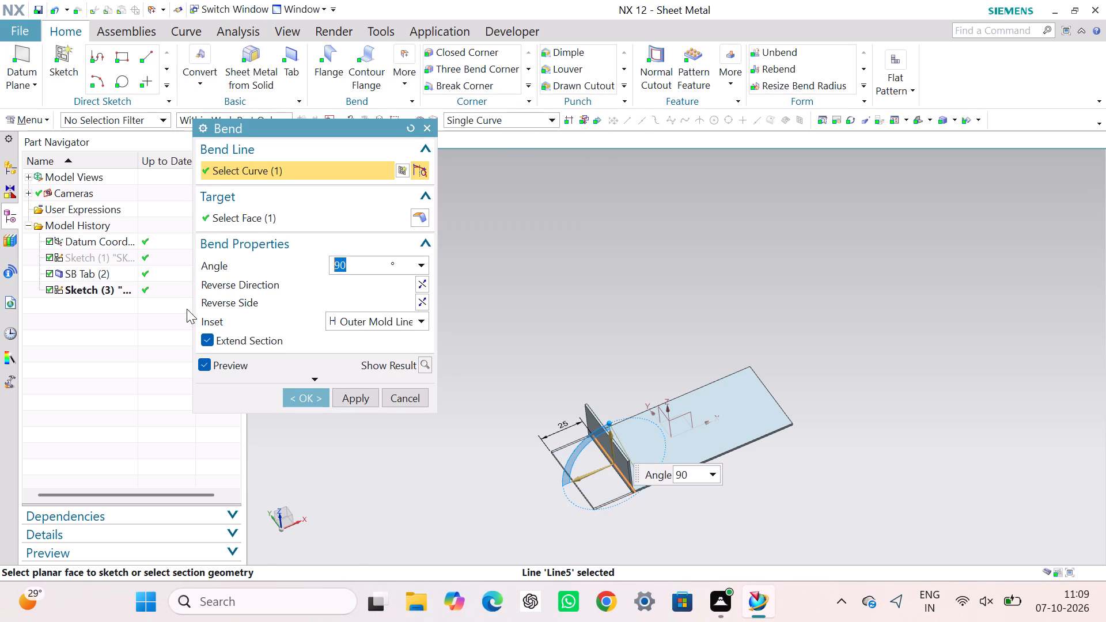
click(421, 286)
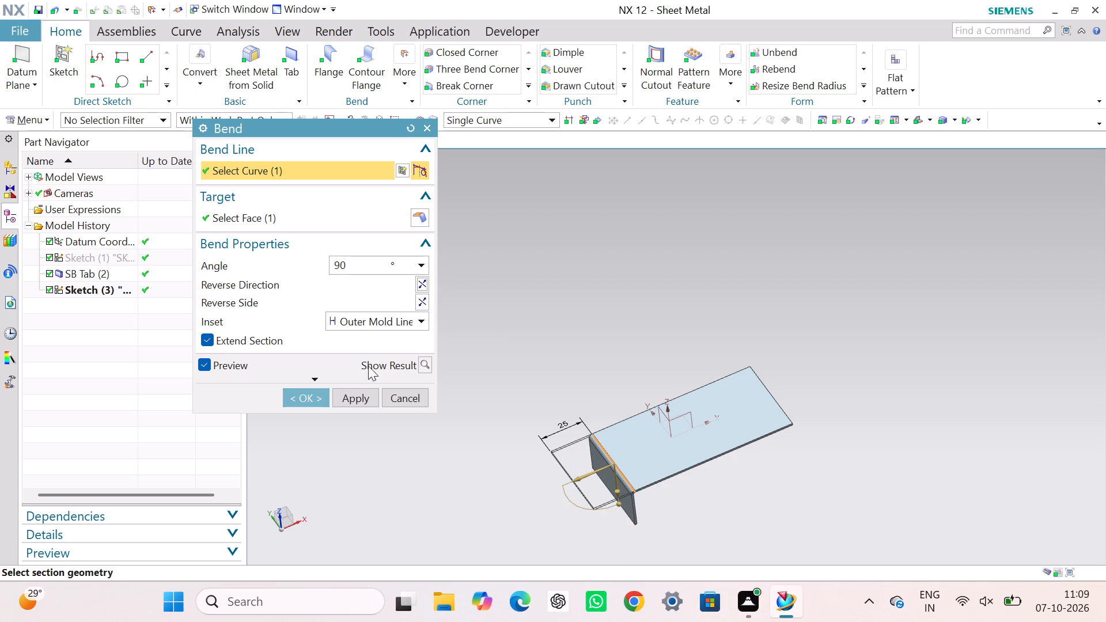
click(309, 399)
click(460, 298)
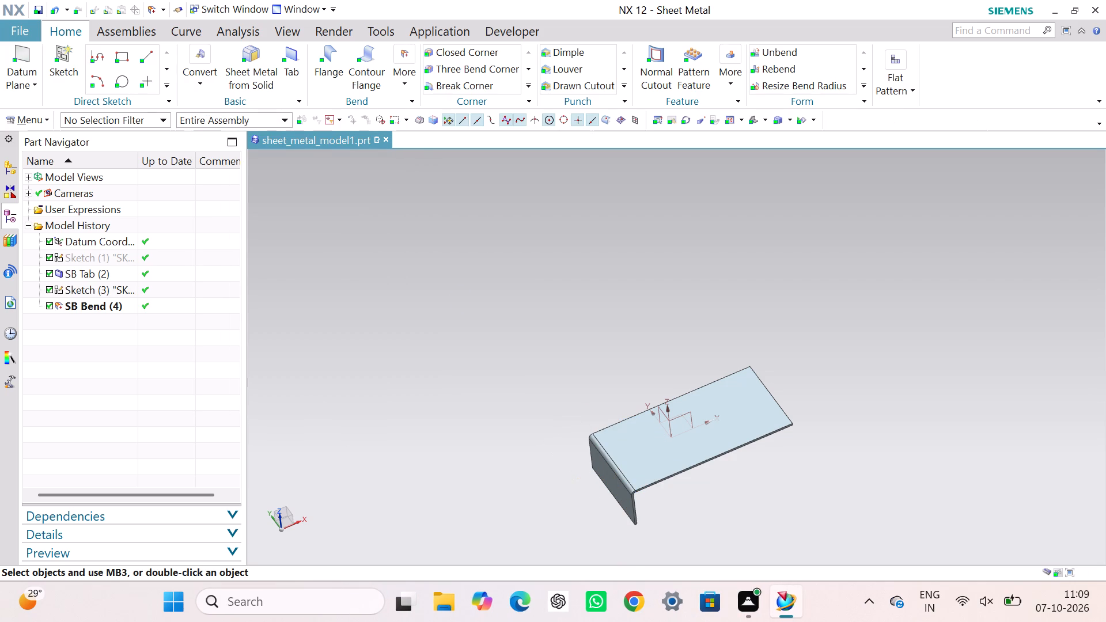
Hide Sketch (3).
middle_drag(465, 381, 401, 342)
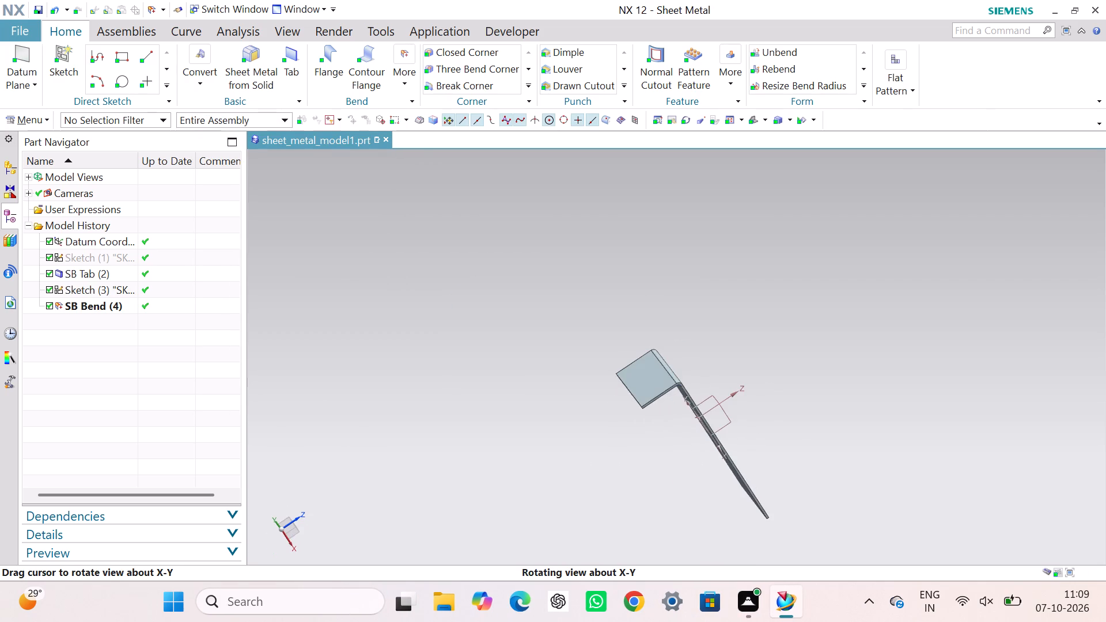
middle_drag(401, 342, 393, 343)
right_click(118, 287)
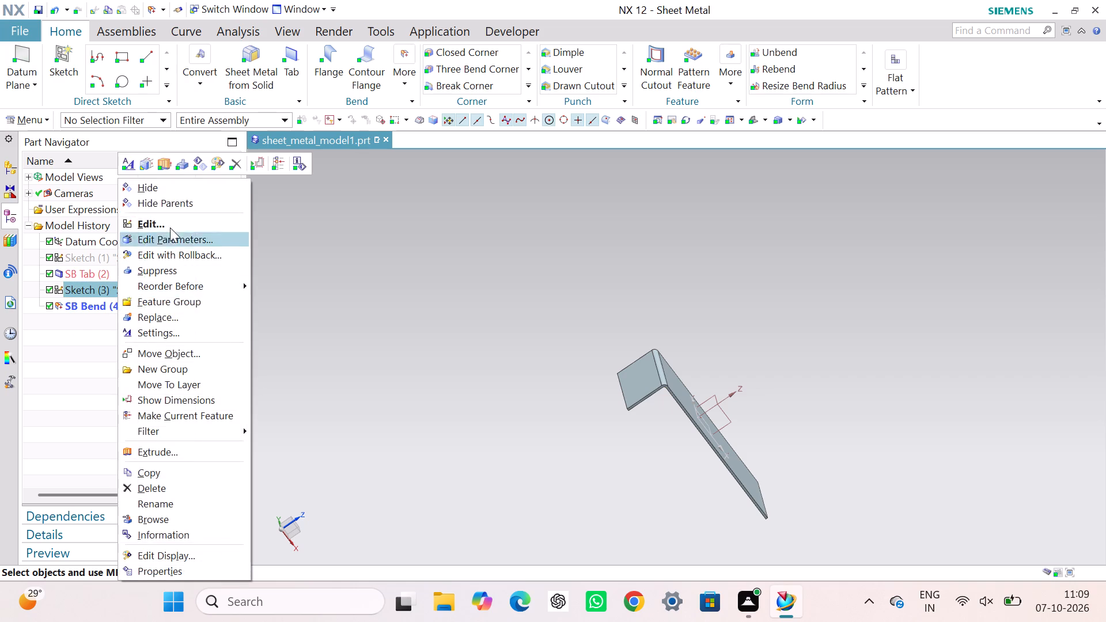
click(173, 188)
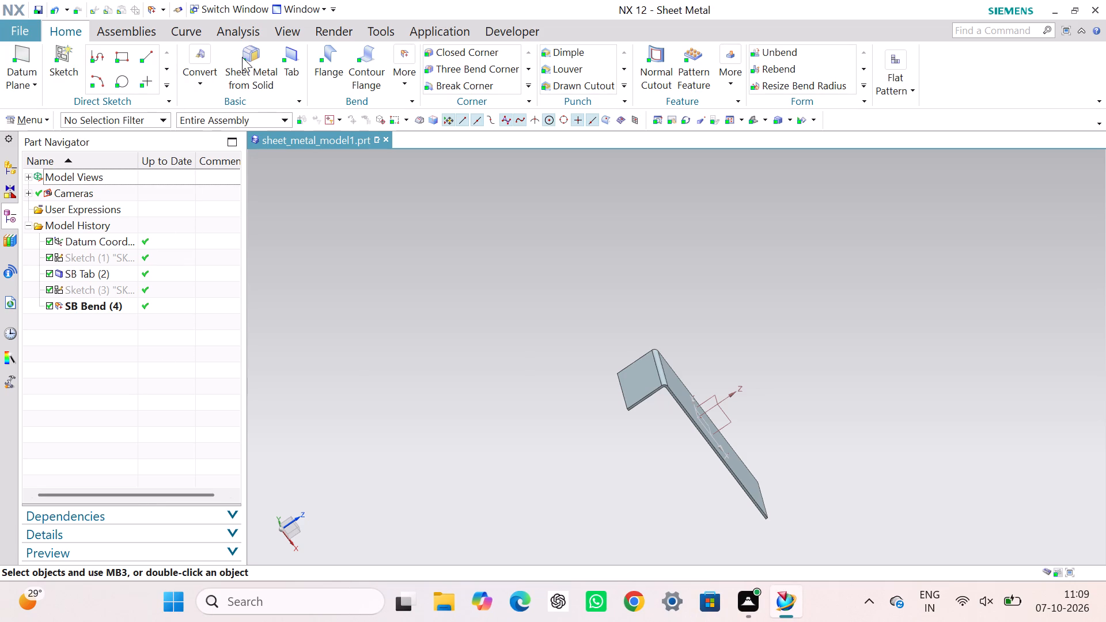
Start a task-environment sketch on the XY plane and draw a 50 mm line across the tab, about 37.5 mm from the Y axis toward +X.
middle_drag(475, 249, 450, 269)
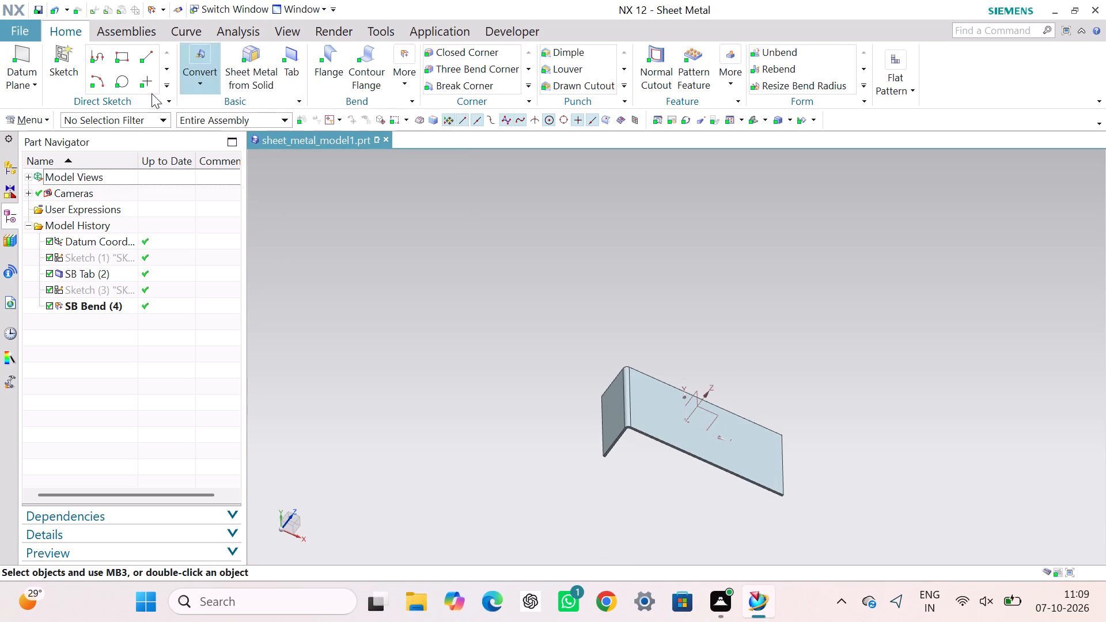
click(38, 113)
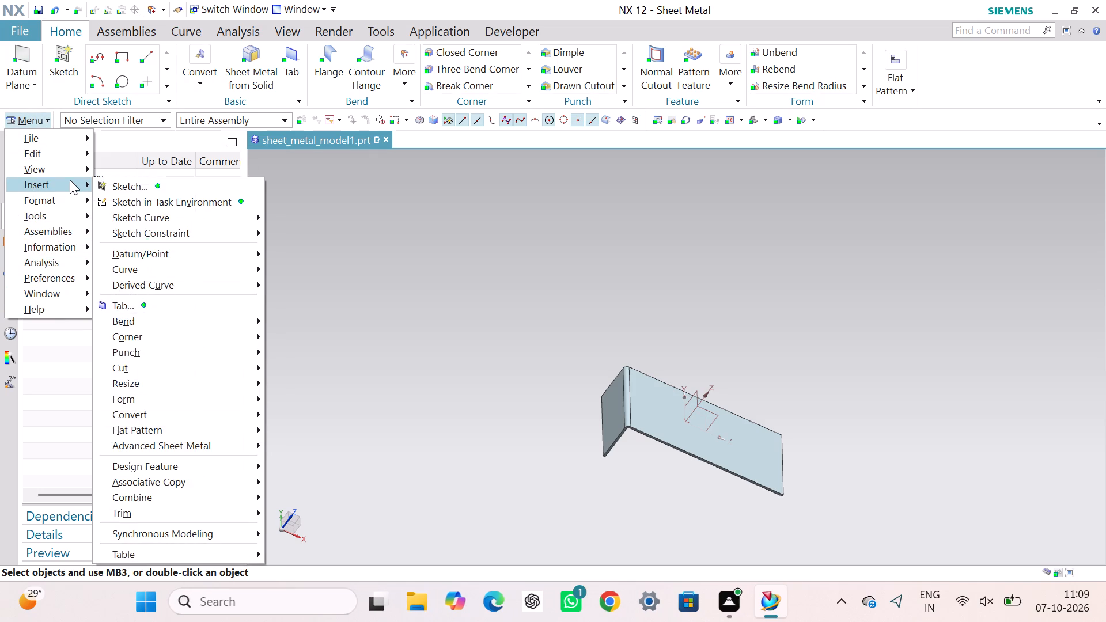
click(131, 201)
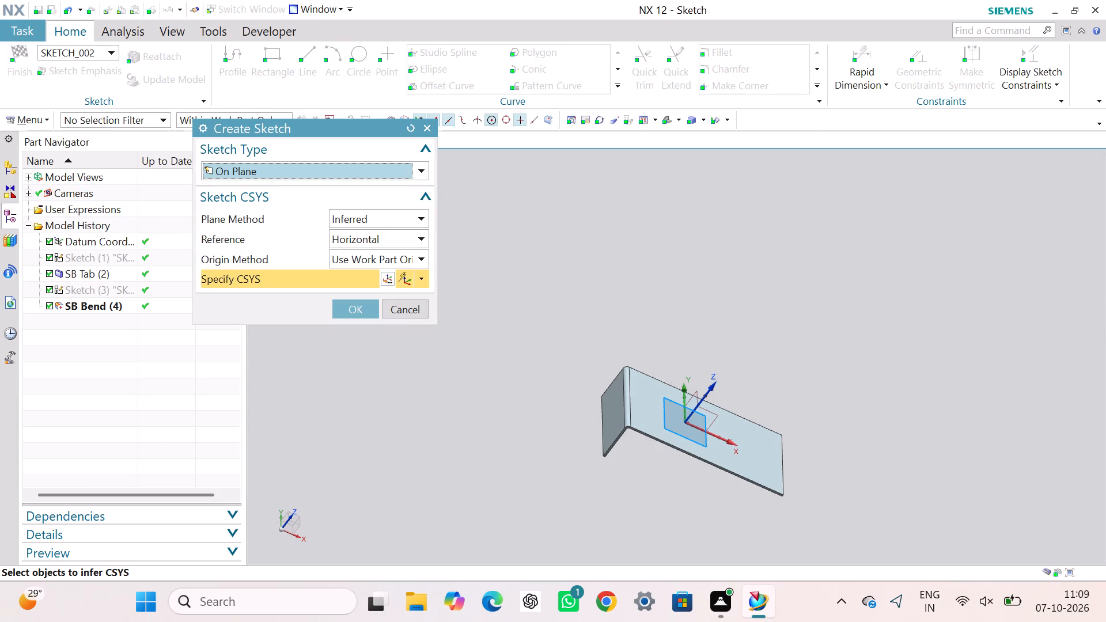
click(360, 306)
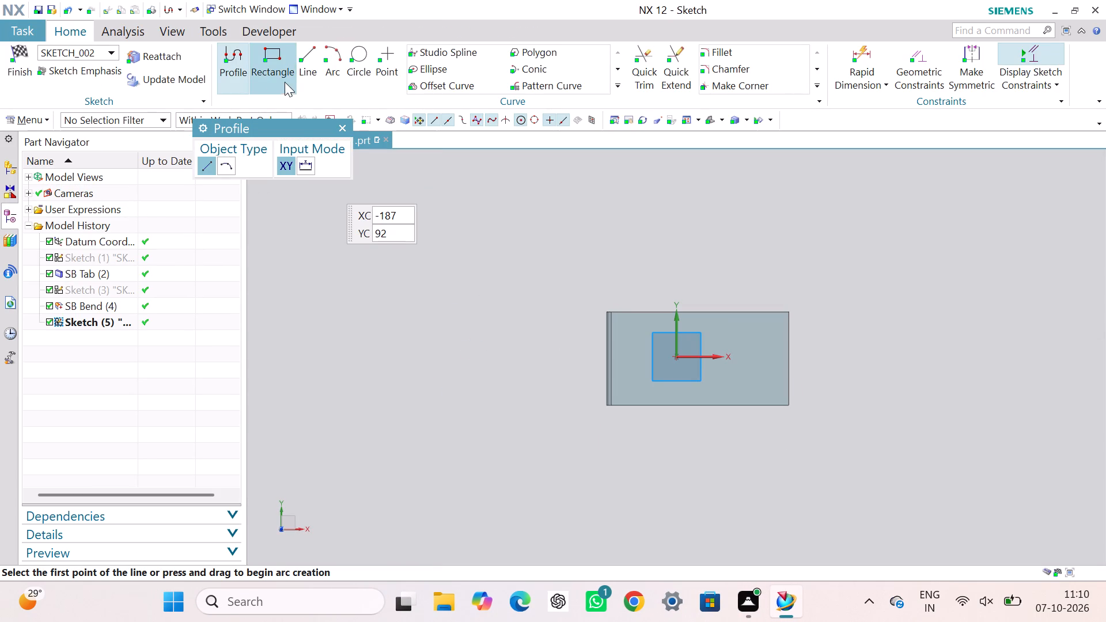
click(747, 313)
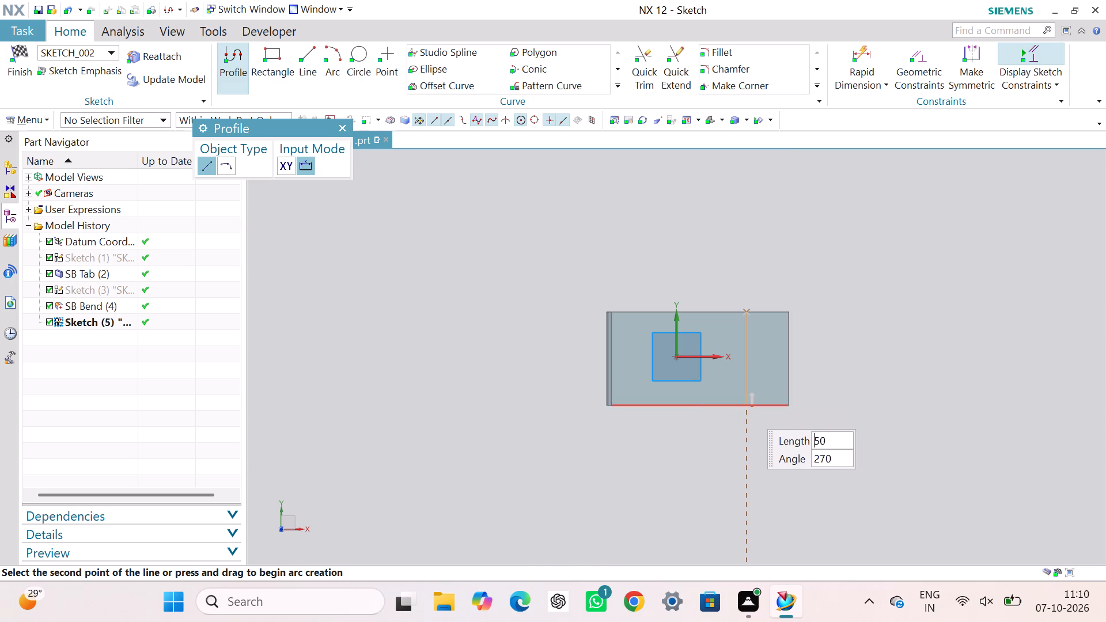
click(748, 405)
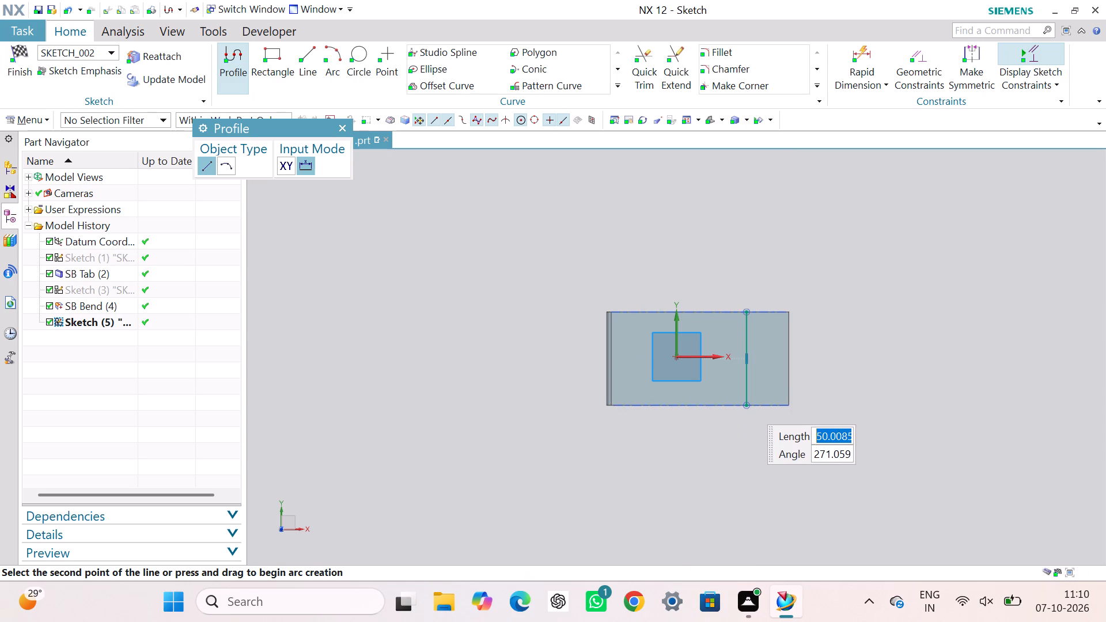
click(343, 121)
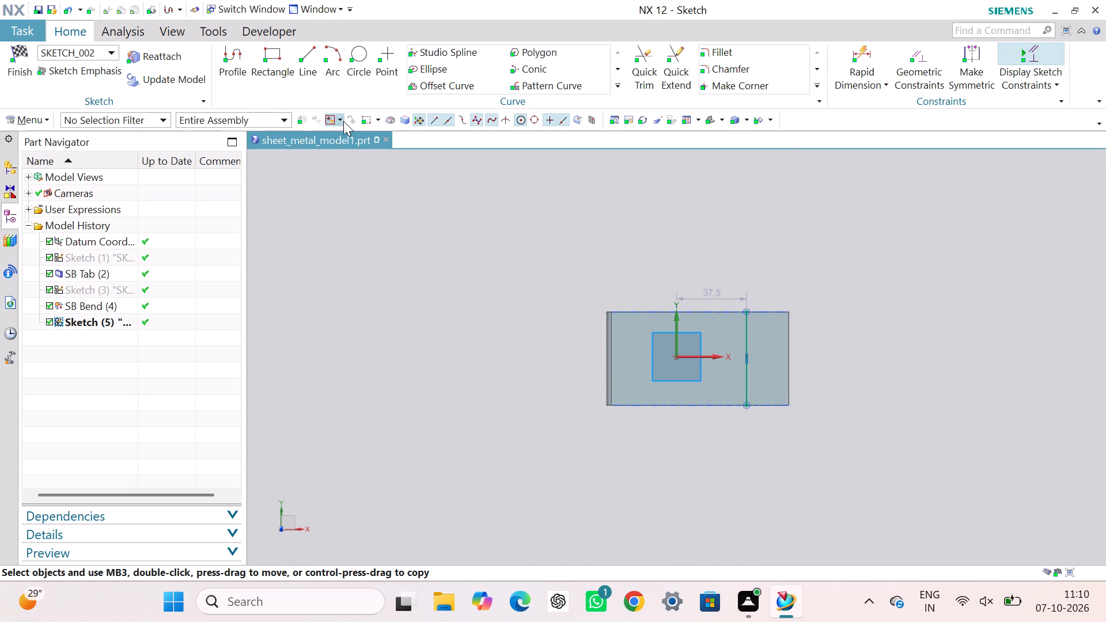
Dimension the line 25 mm from the tab's +X edge and finish the sketch.
click(858, 51)
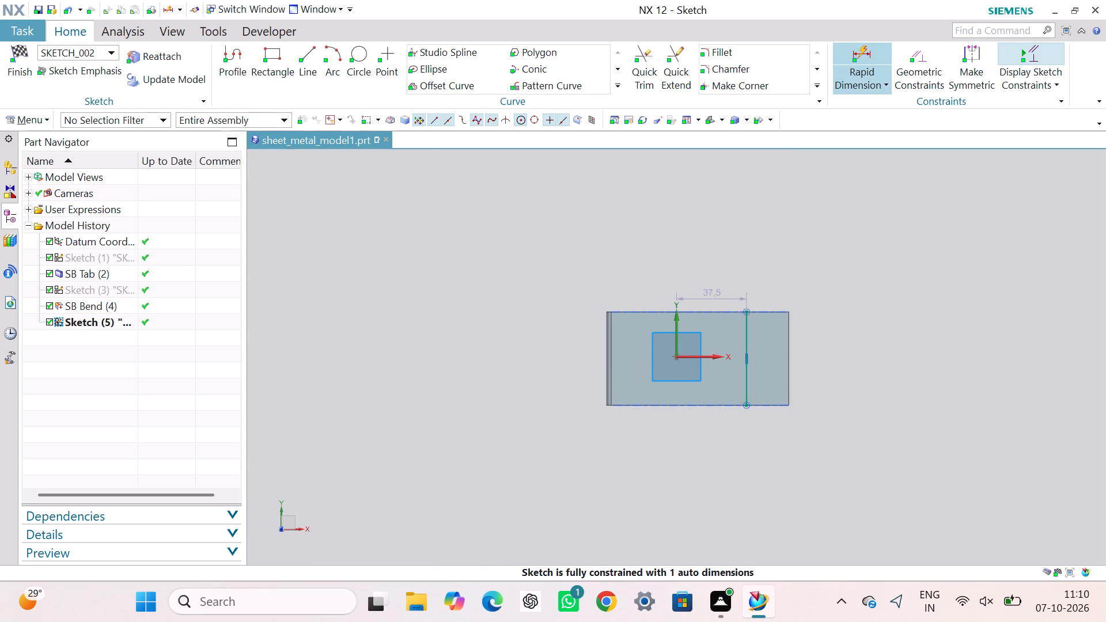
click(747, 314)
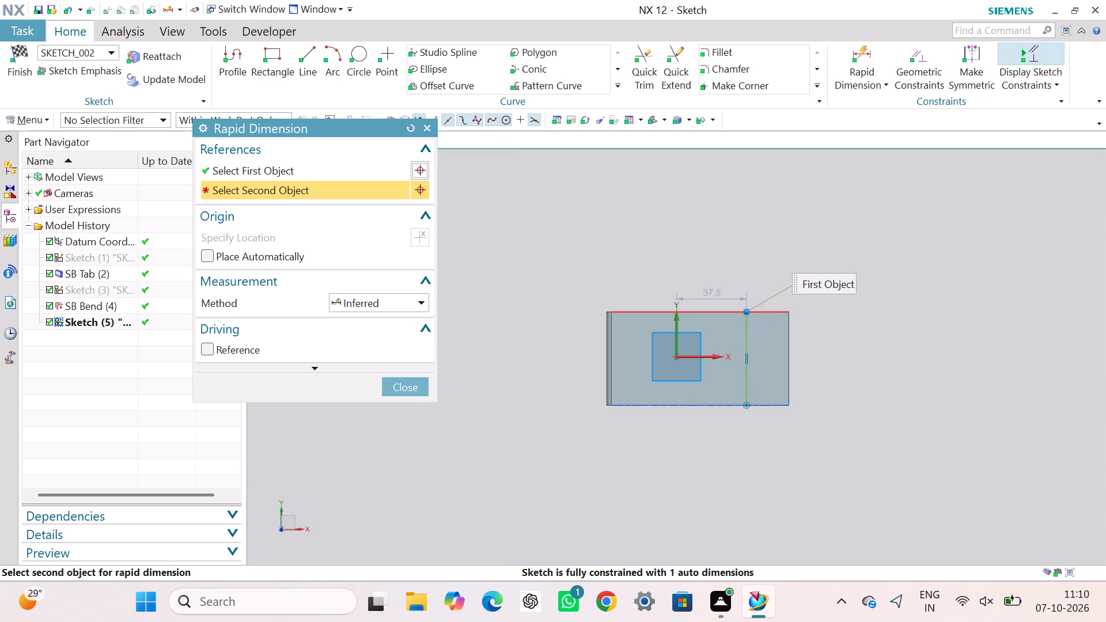
click(788, 313)
click(776, 283)
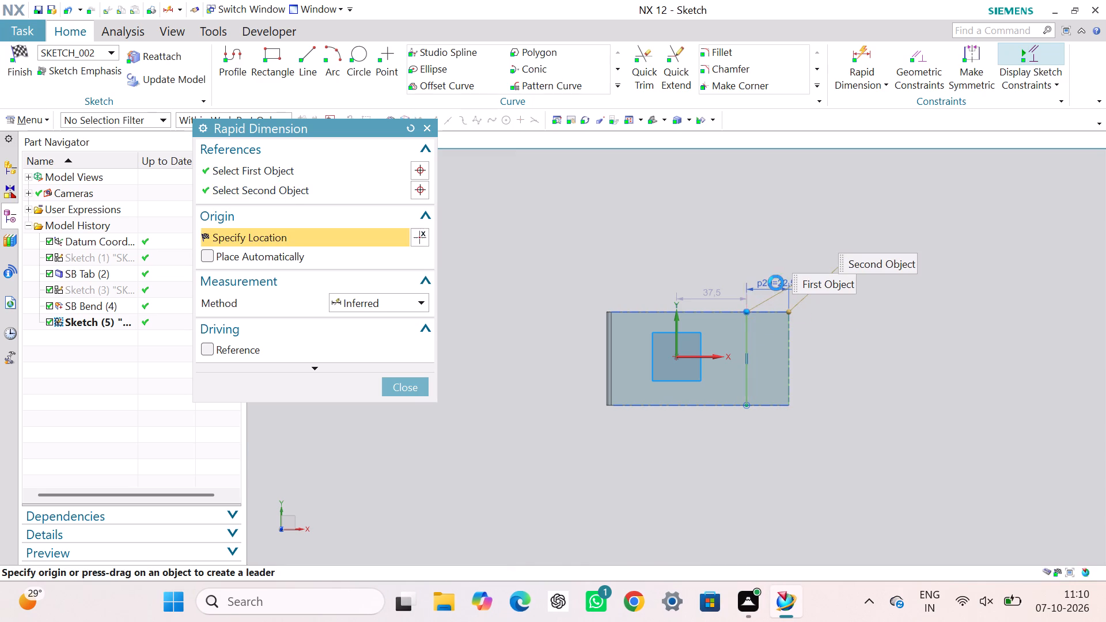
text(25)
key(Return)
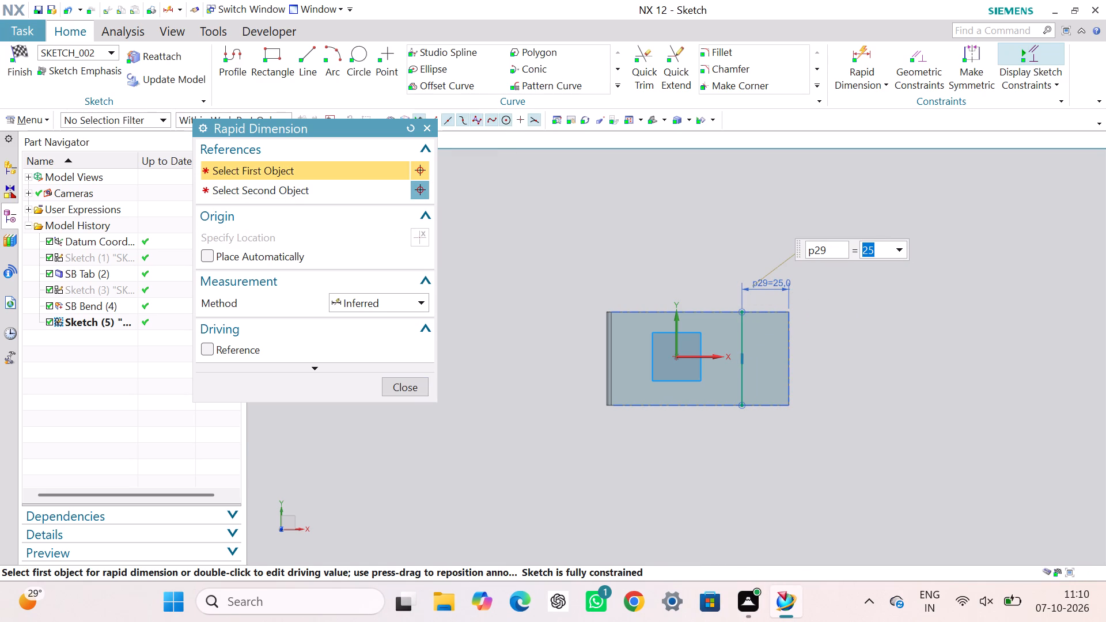
click(418, 389)
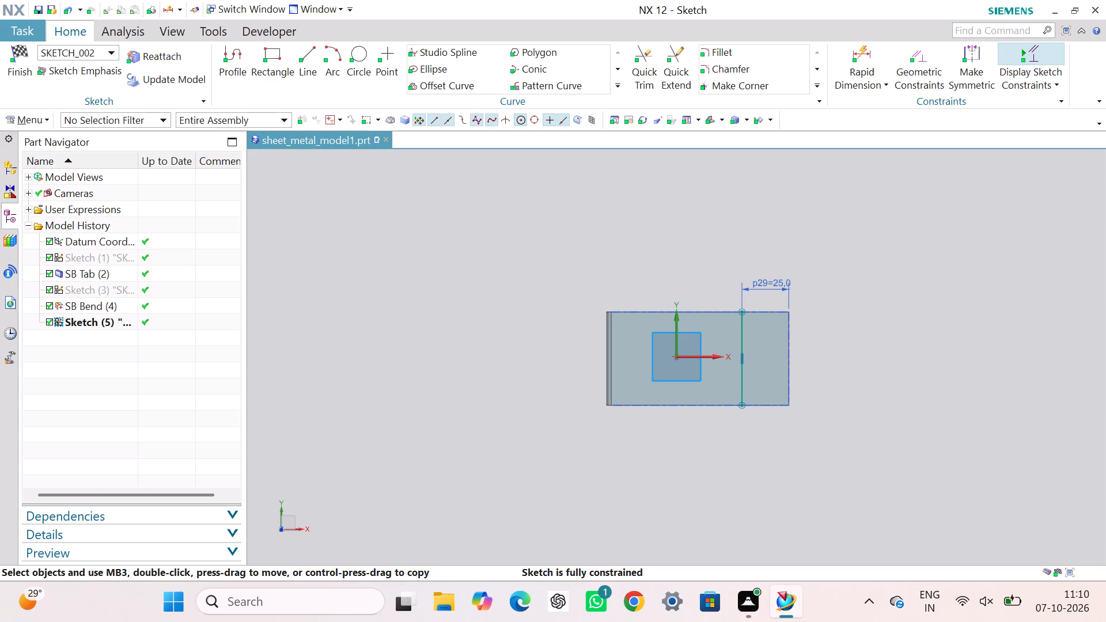
click(27, 58)
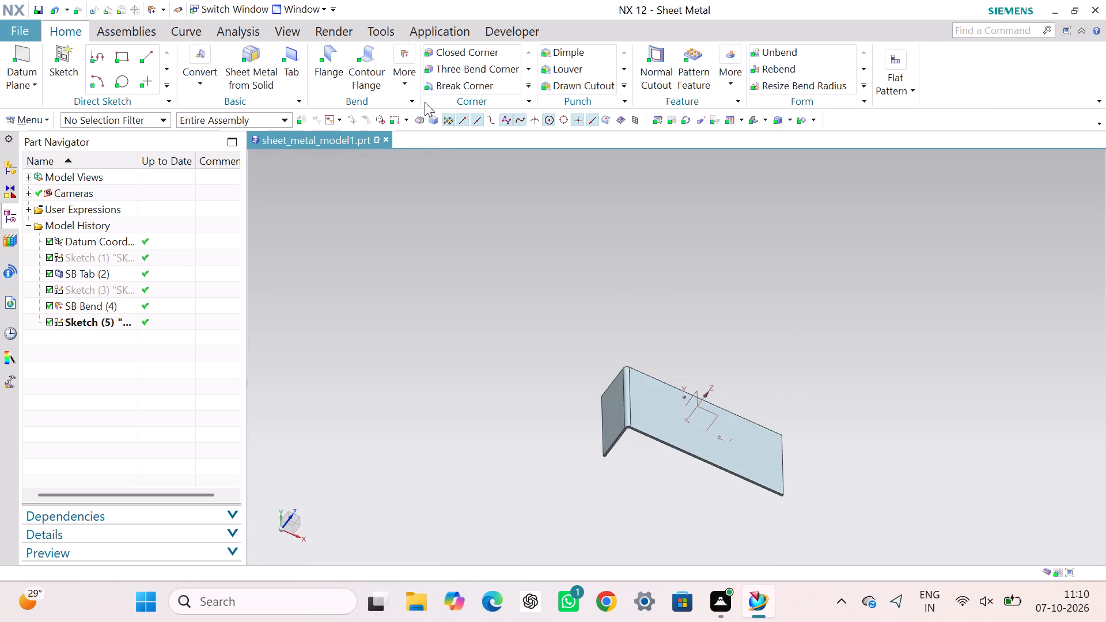
Bend the tab 90° along the Sketch (5) line, with the bend direction reversed to form a U-shaped part.
click(408, 92)
click(498, 134)
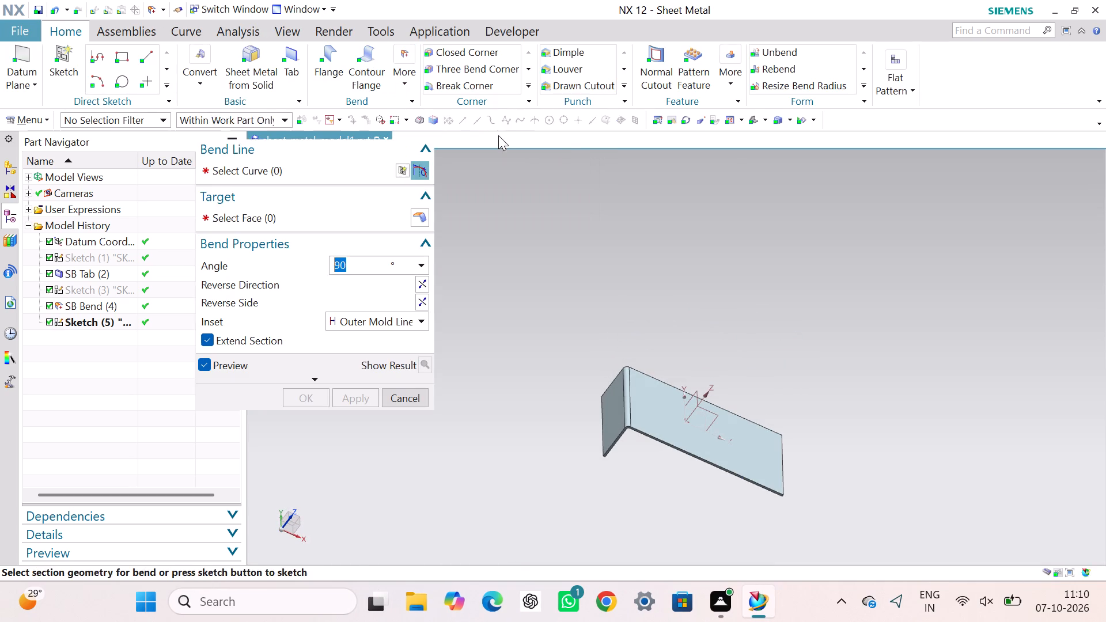
click(125, 326)
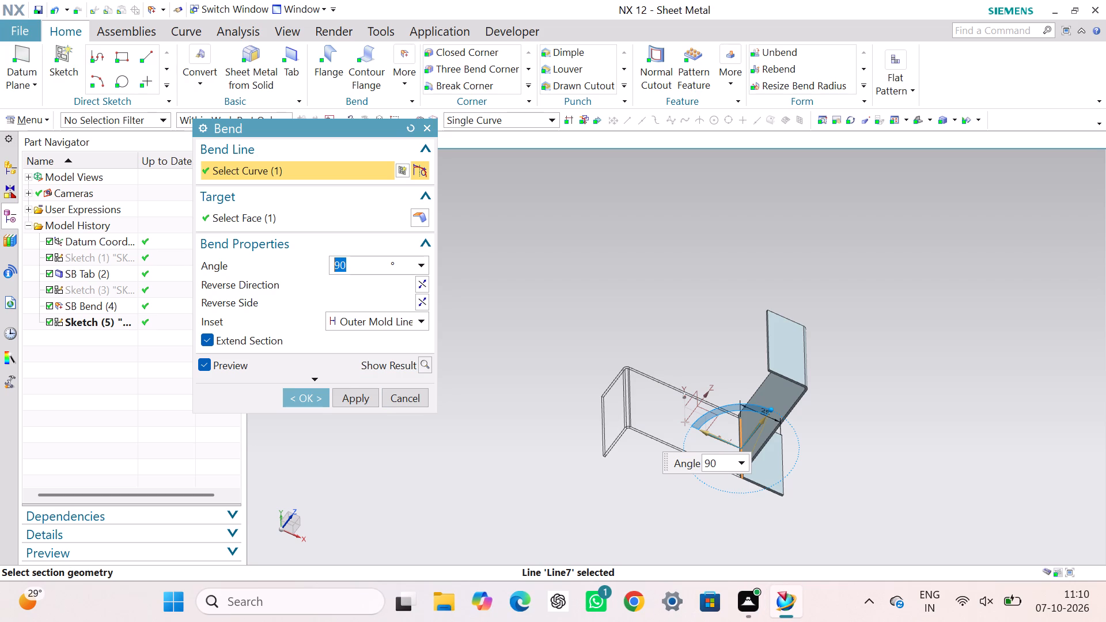
click(418, 279)
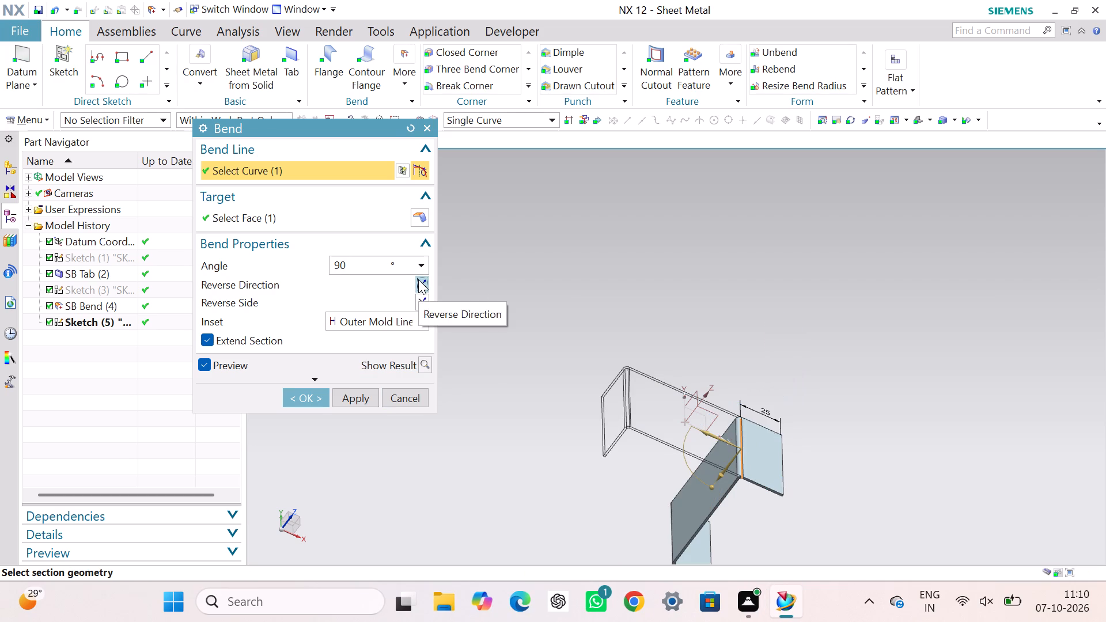
middle_drag(647, 321, 776, 269)
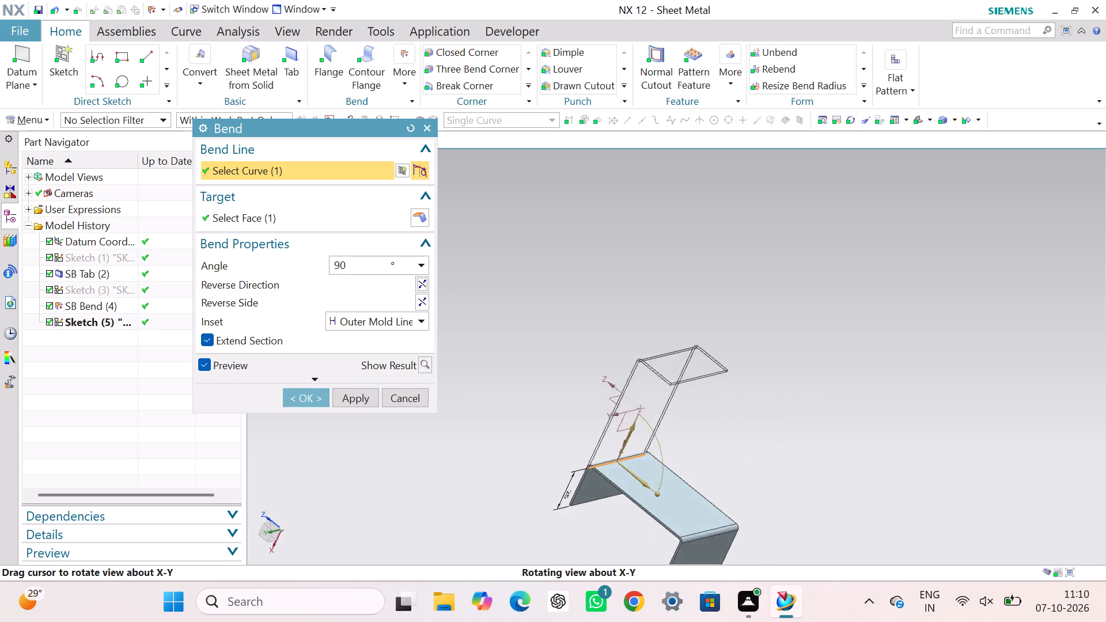
middle_drag(776, 269, 733, 264)
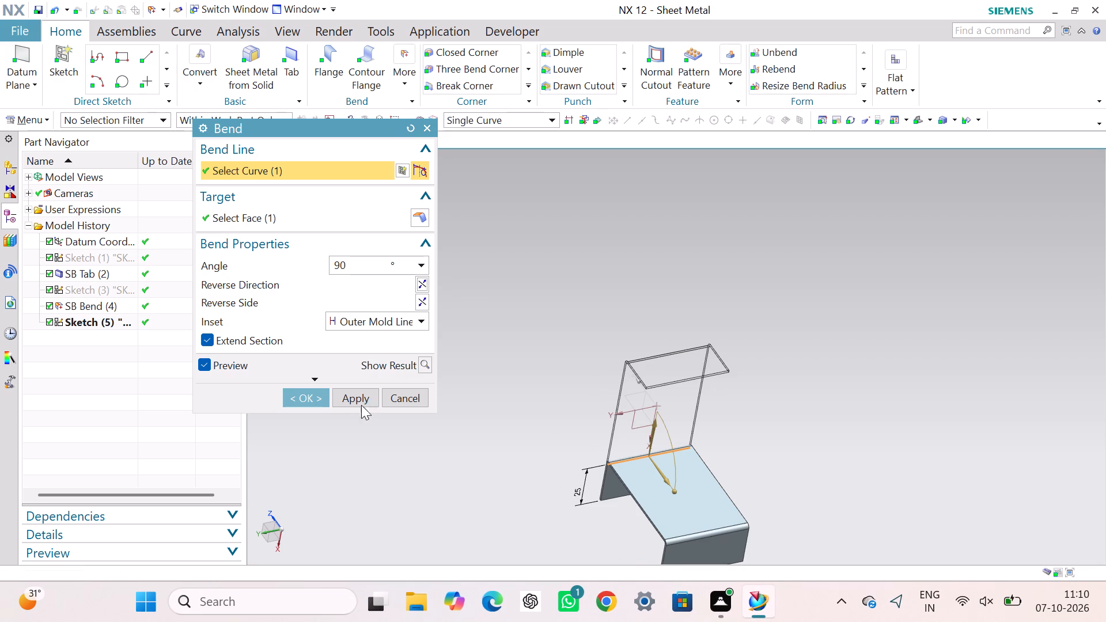
click(417, 285)
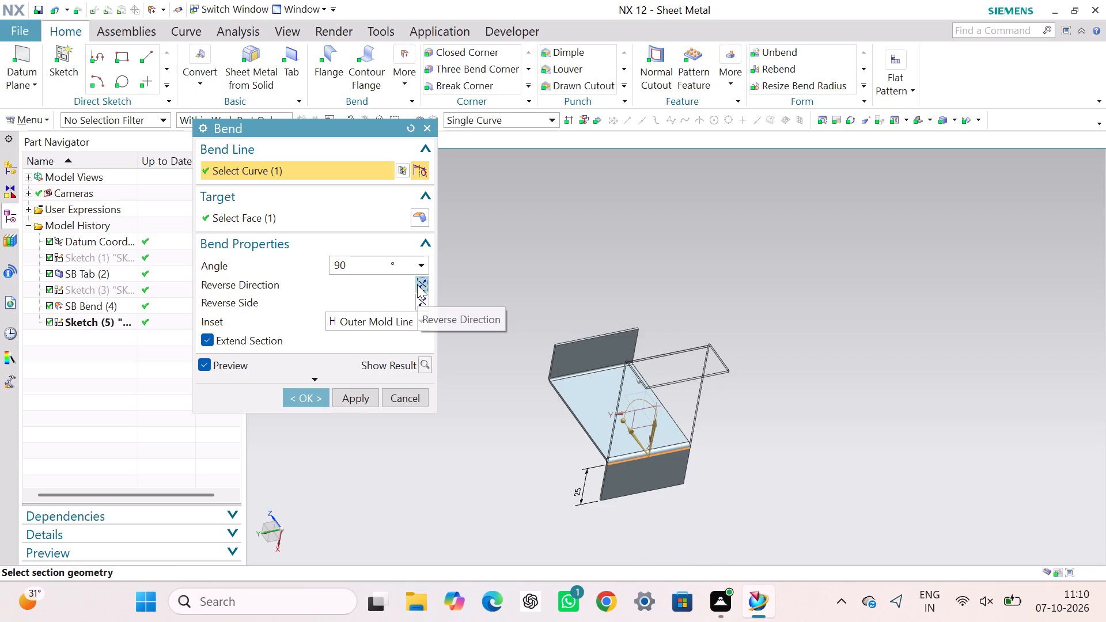
click(417, 285)
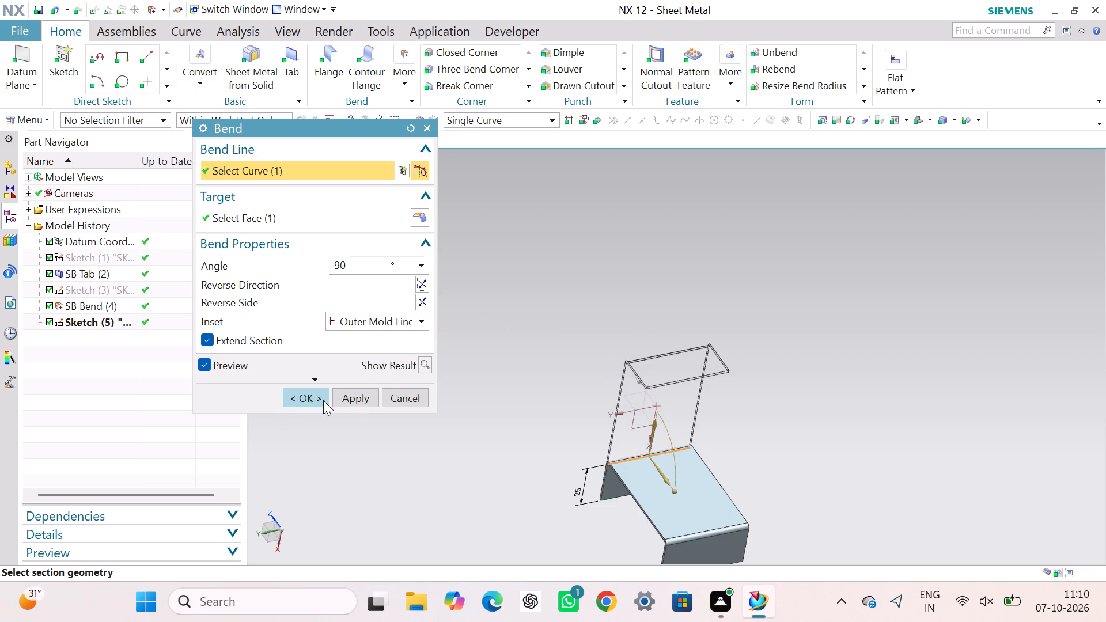
click(320, 398)
click(557, 332)
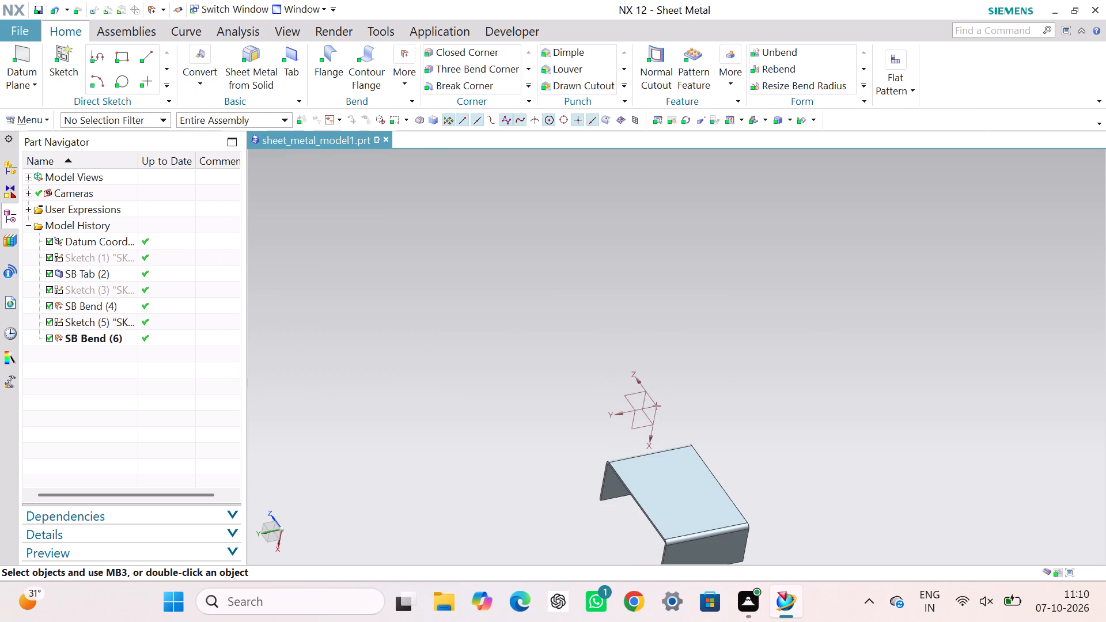
Examine the bent U-shaped part from the isometric orientation and from other angles around its flanges.
right_click(495, 268)
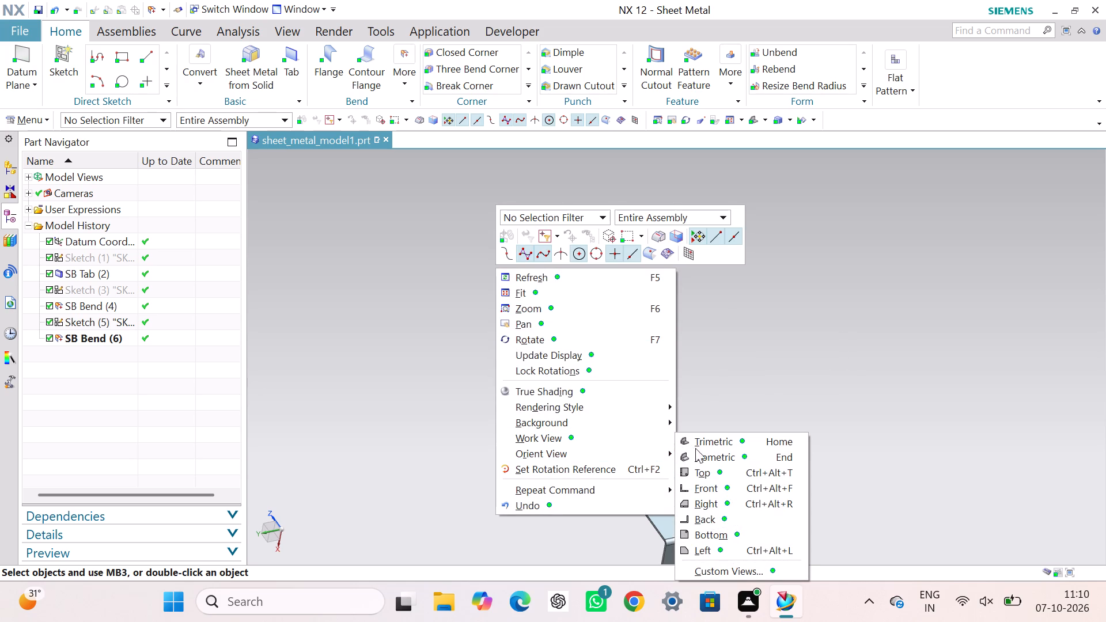
click(721, 457)
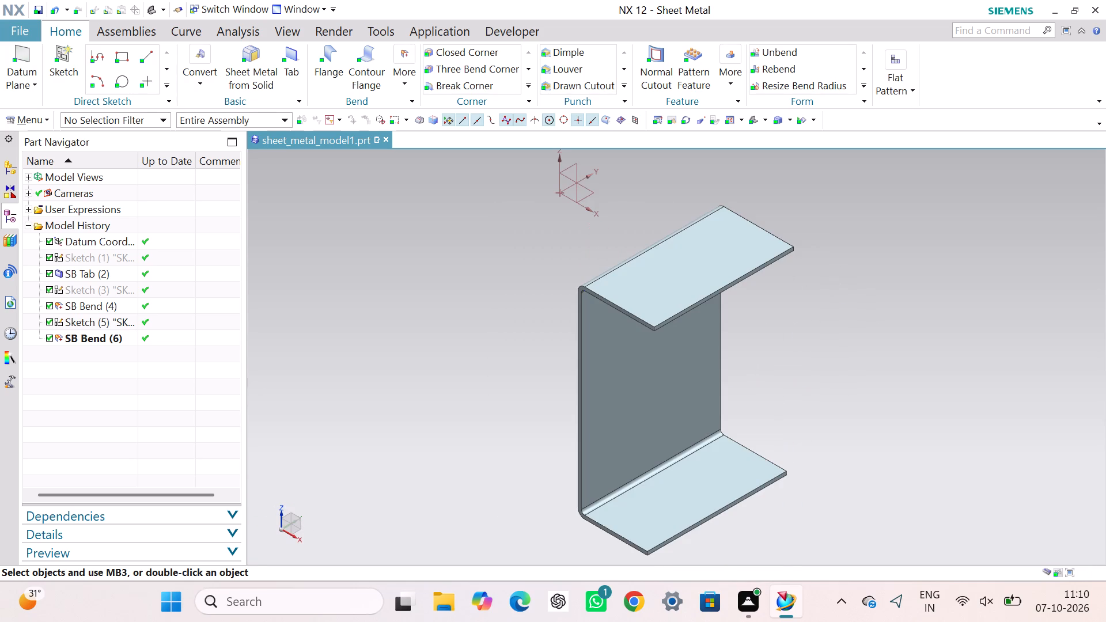
click(447, 382)
click(390, 320)
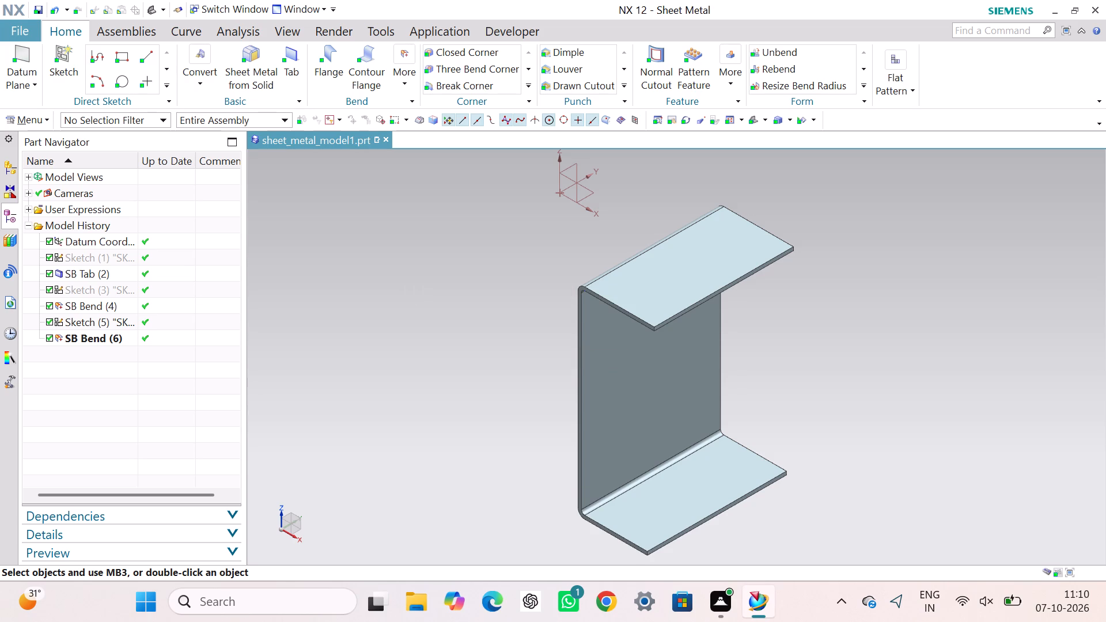
middle_drag(468, 235, 522, 219)
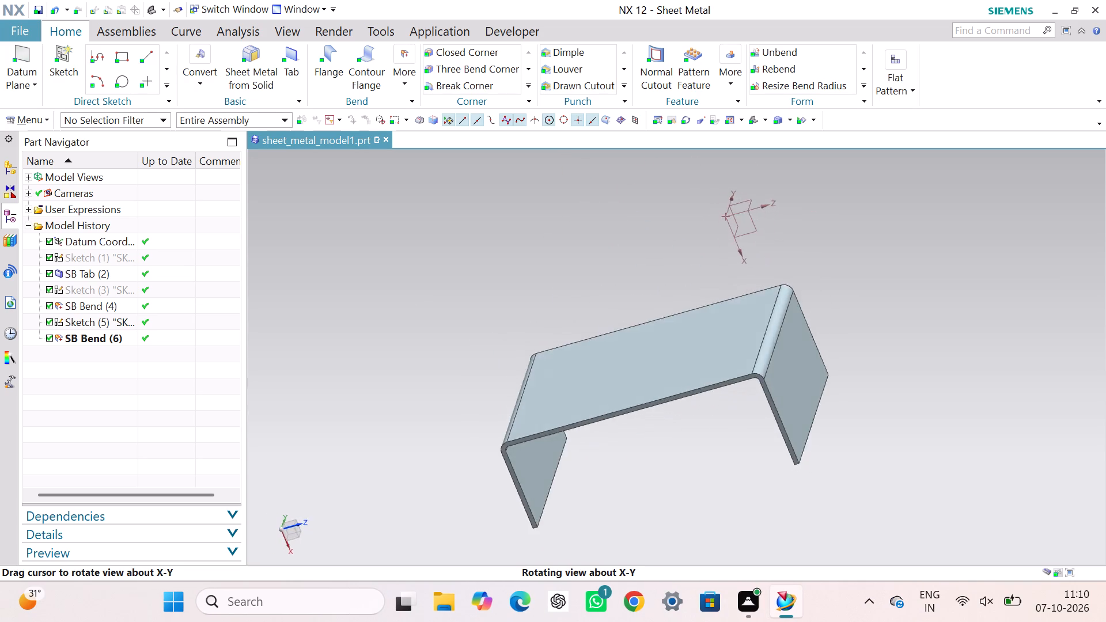
middle_drag(522, 219, 546, 202)
click(477, 246)
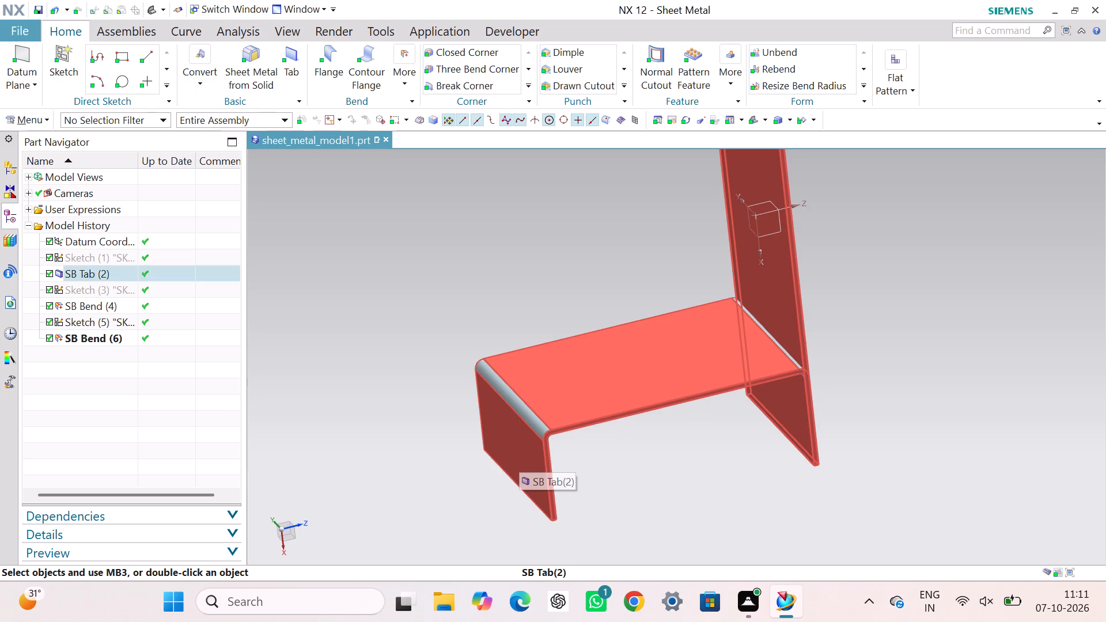
right_click(410, 247)
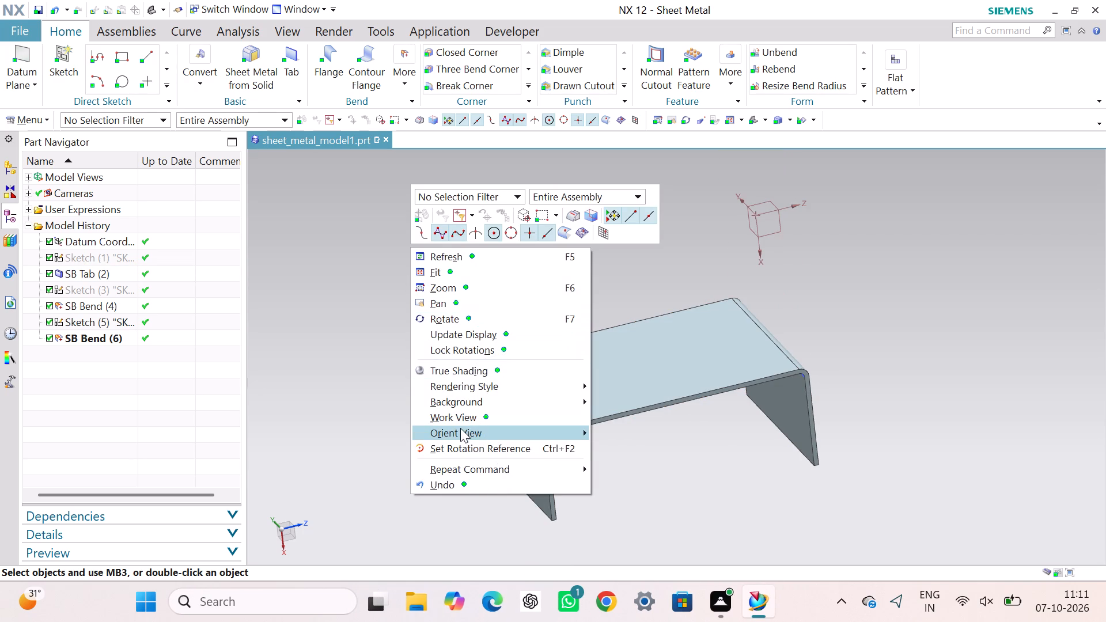
click(621, 444)
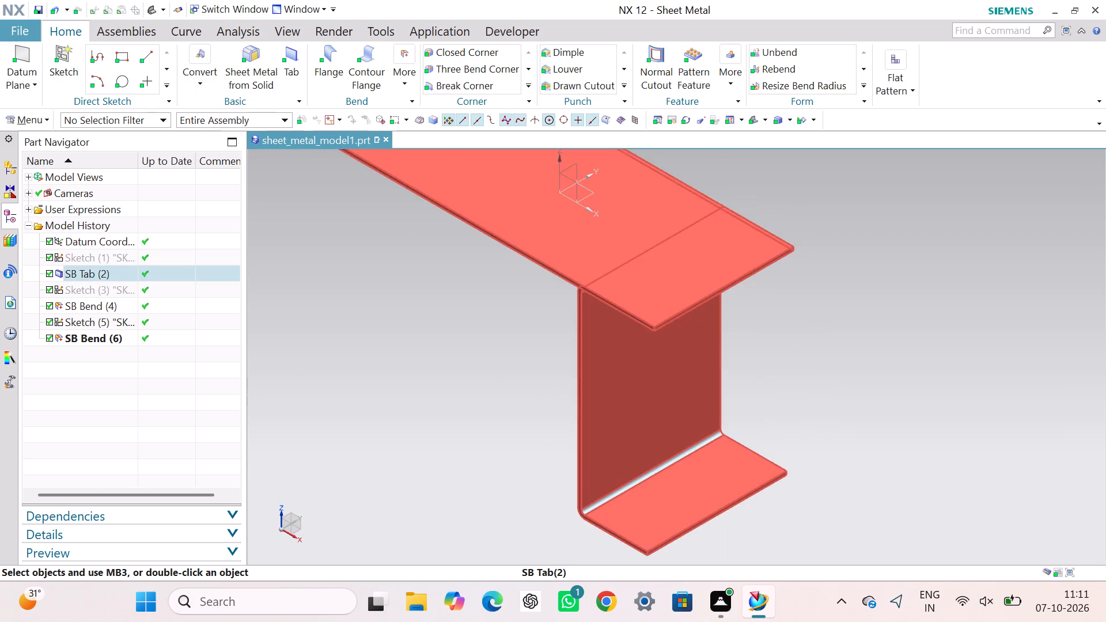
click(442, 369)
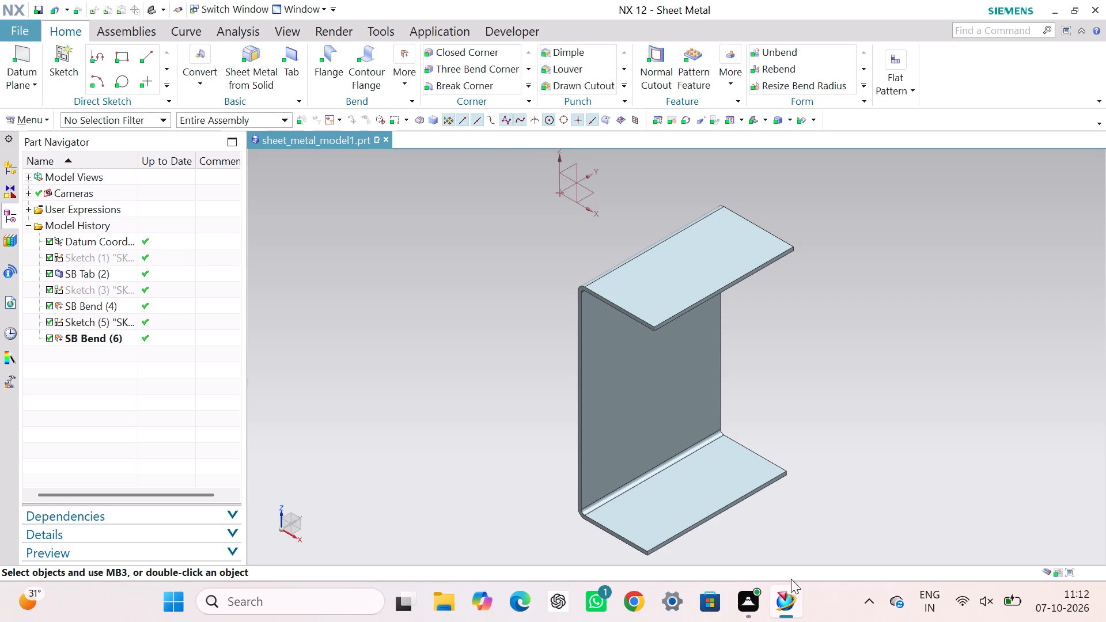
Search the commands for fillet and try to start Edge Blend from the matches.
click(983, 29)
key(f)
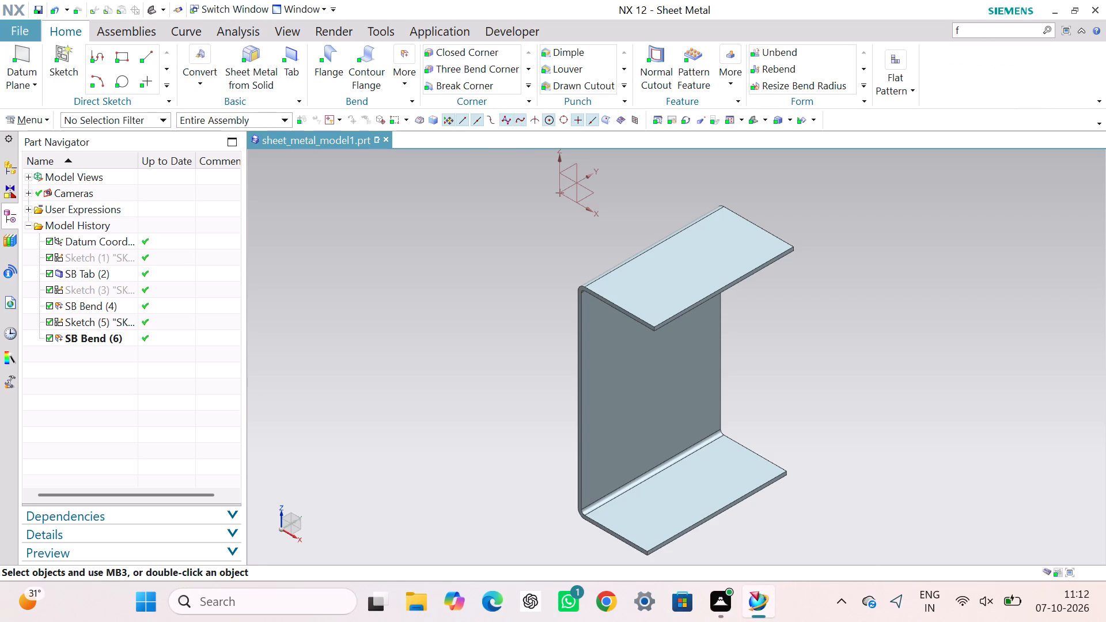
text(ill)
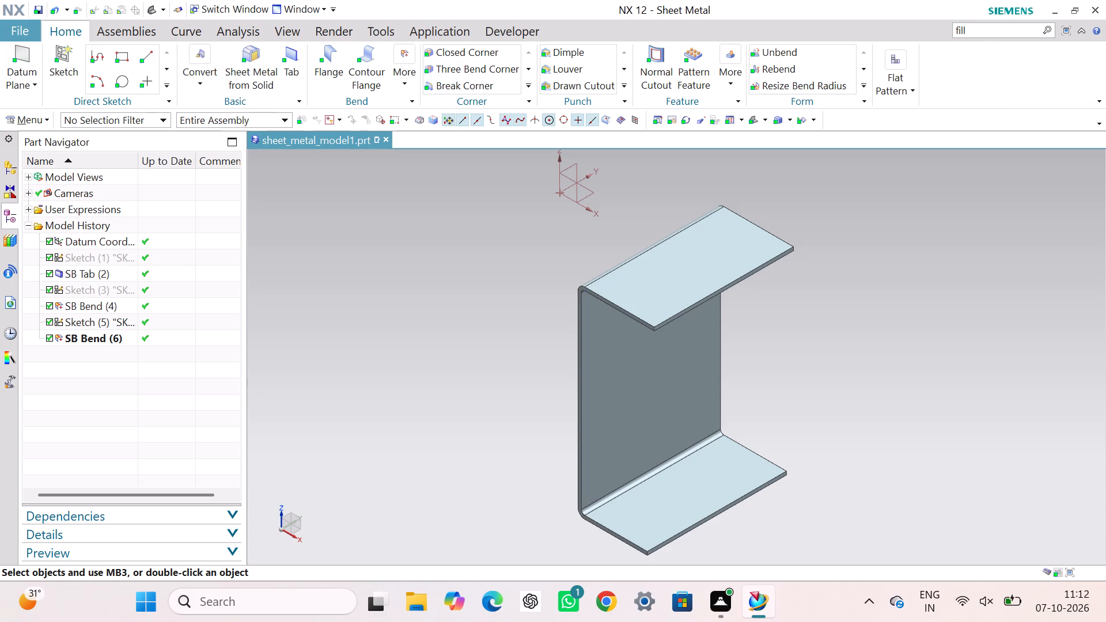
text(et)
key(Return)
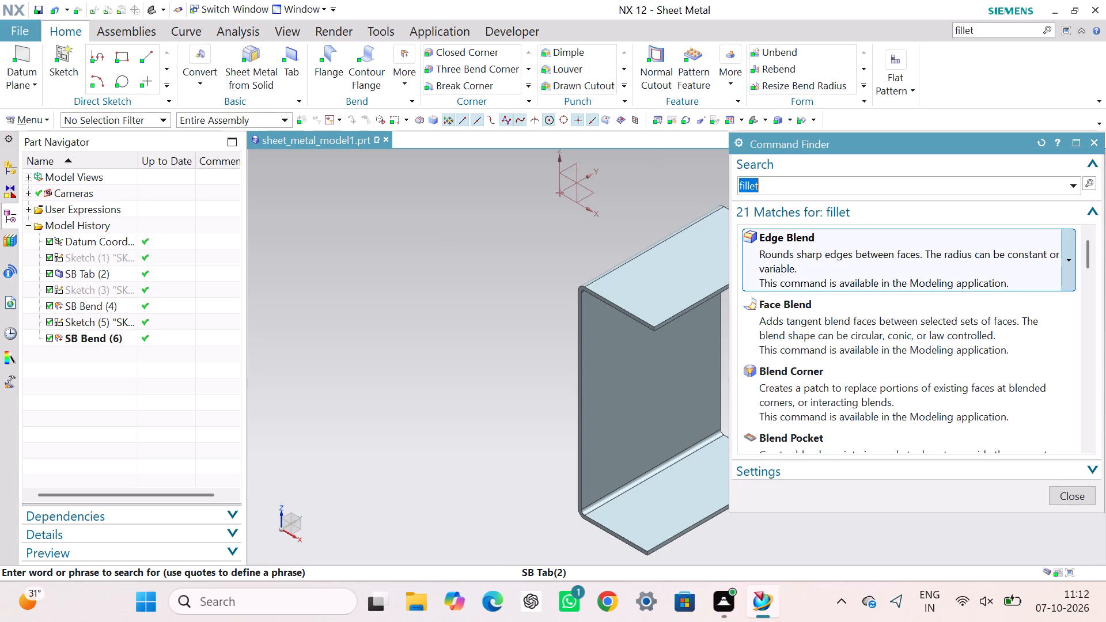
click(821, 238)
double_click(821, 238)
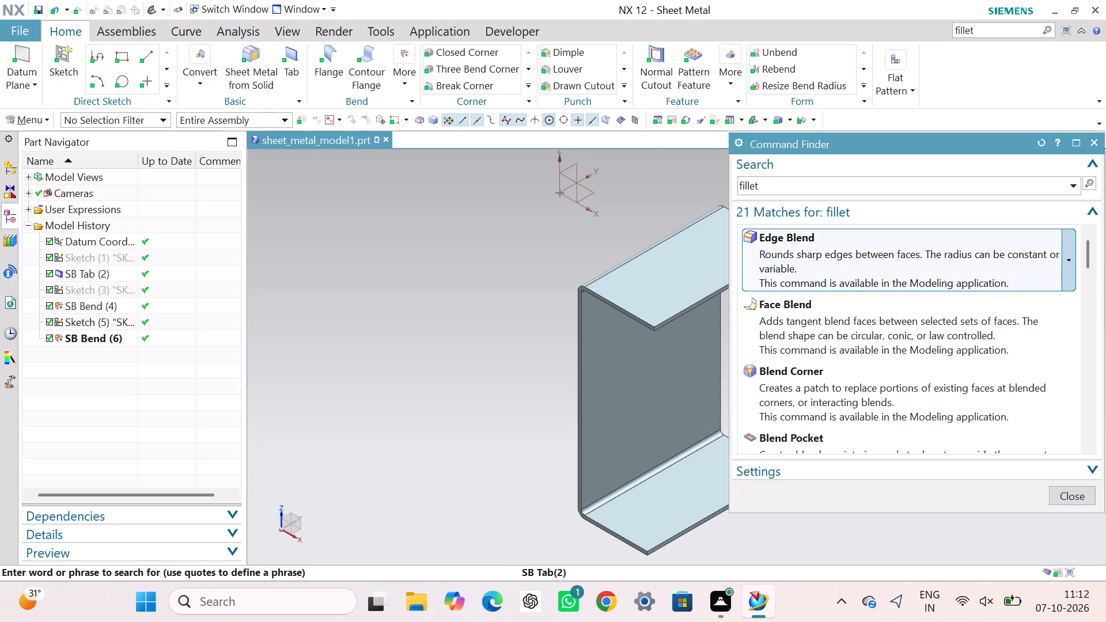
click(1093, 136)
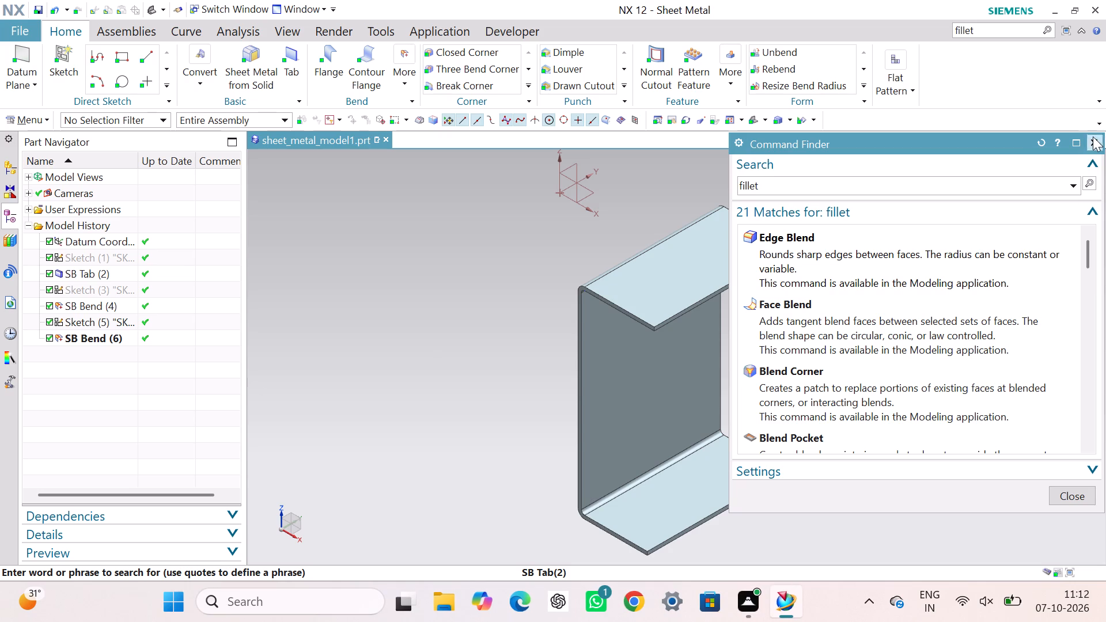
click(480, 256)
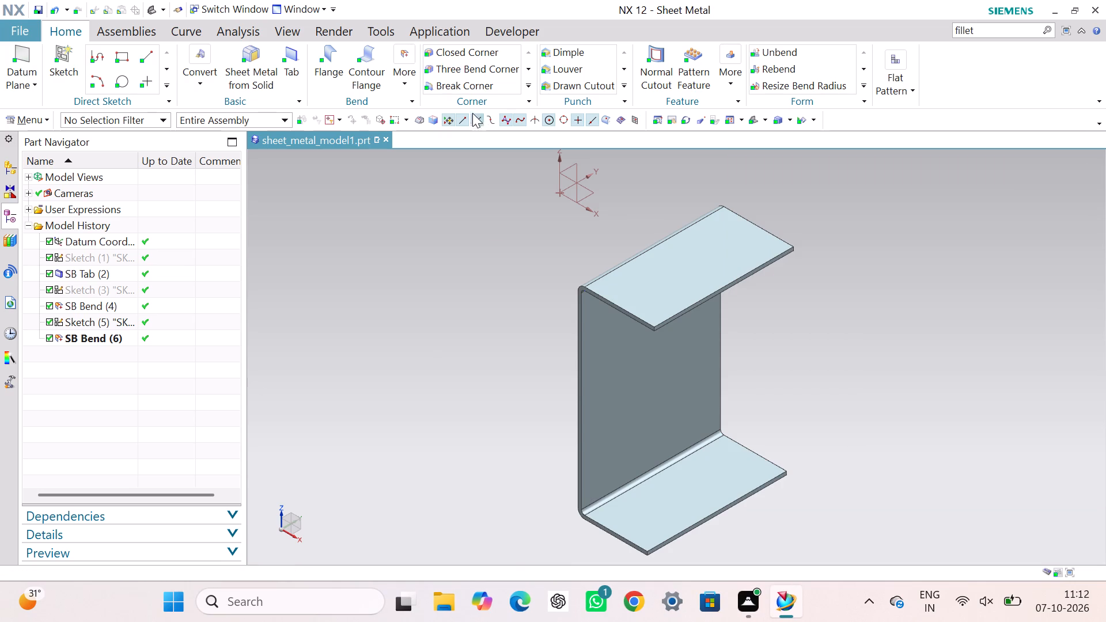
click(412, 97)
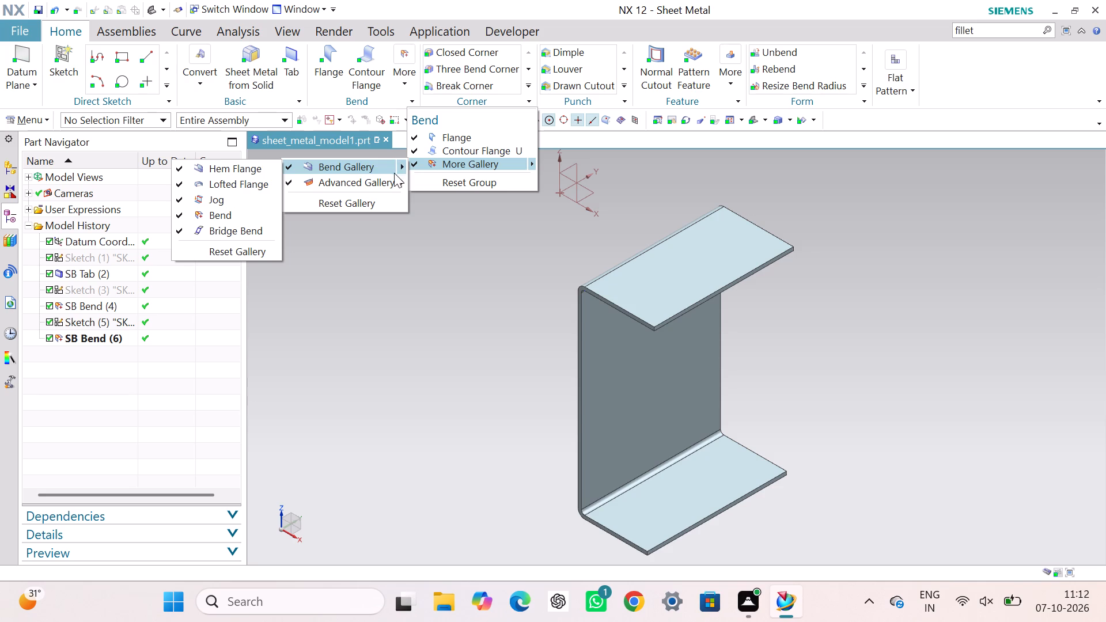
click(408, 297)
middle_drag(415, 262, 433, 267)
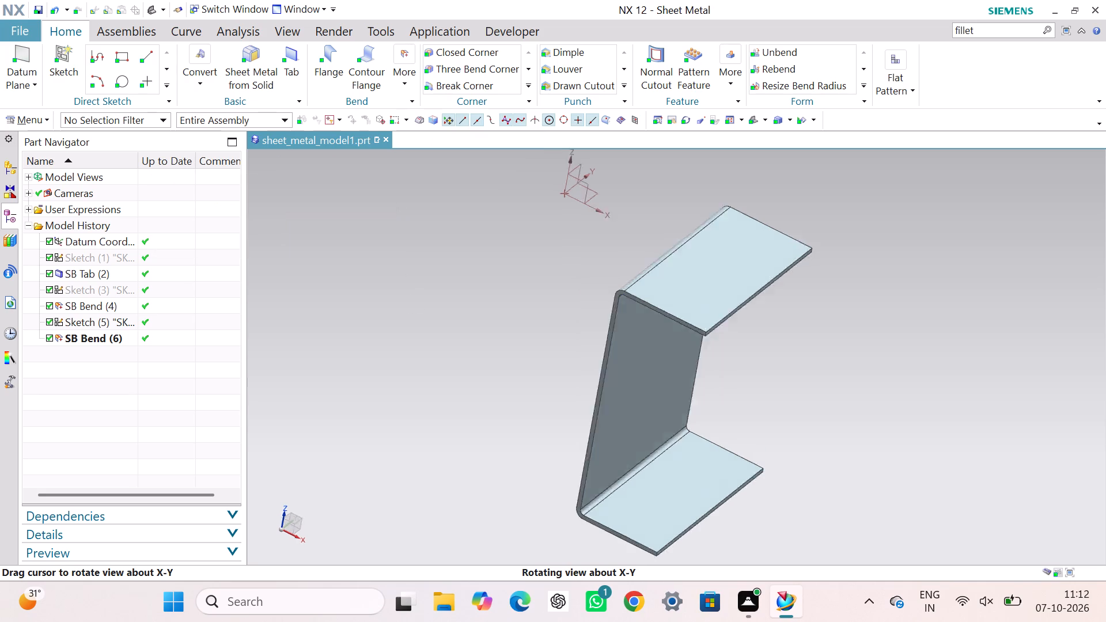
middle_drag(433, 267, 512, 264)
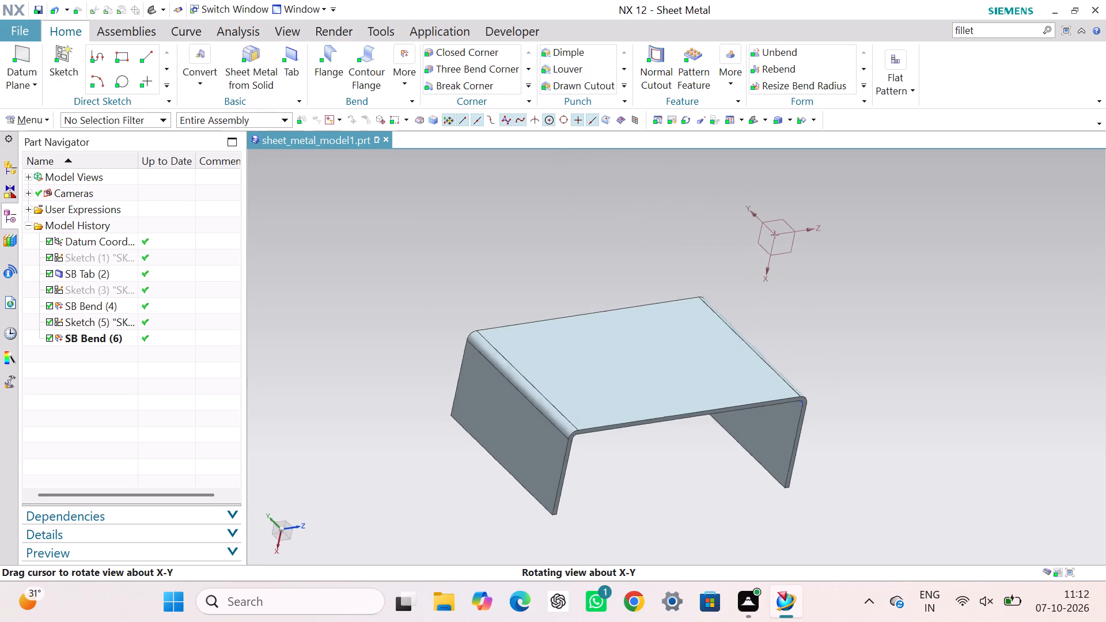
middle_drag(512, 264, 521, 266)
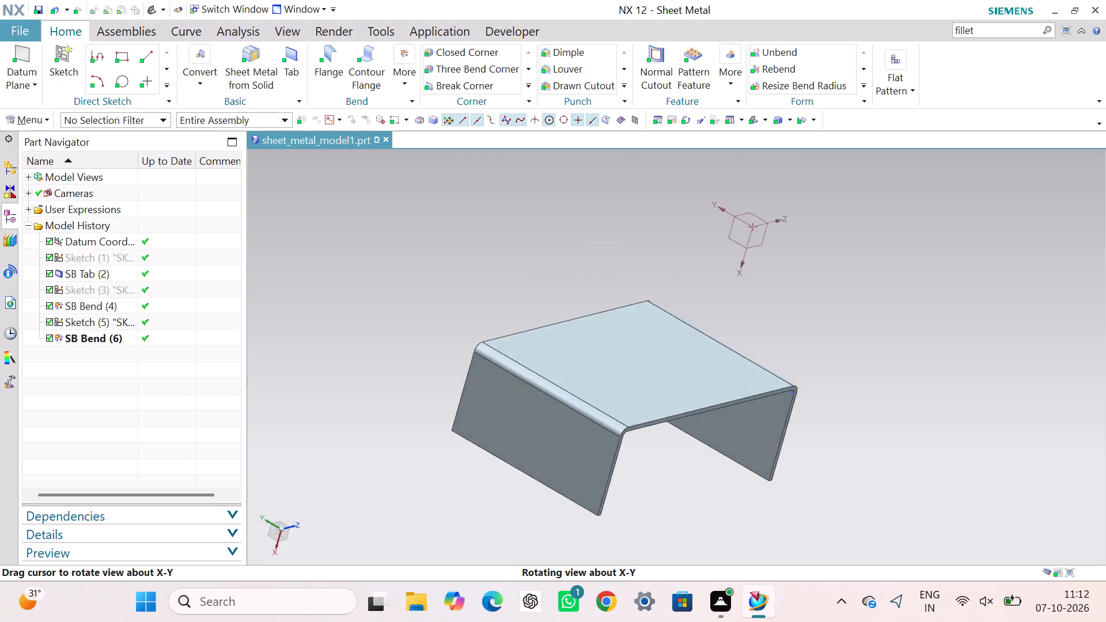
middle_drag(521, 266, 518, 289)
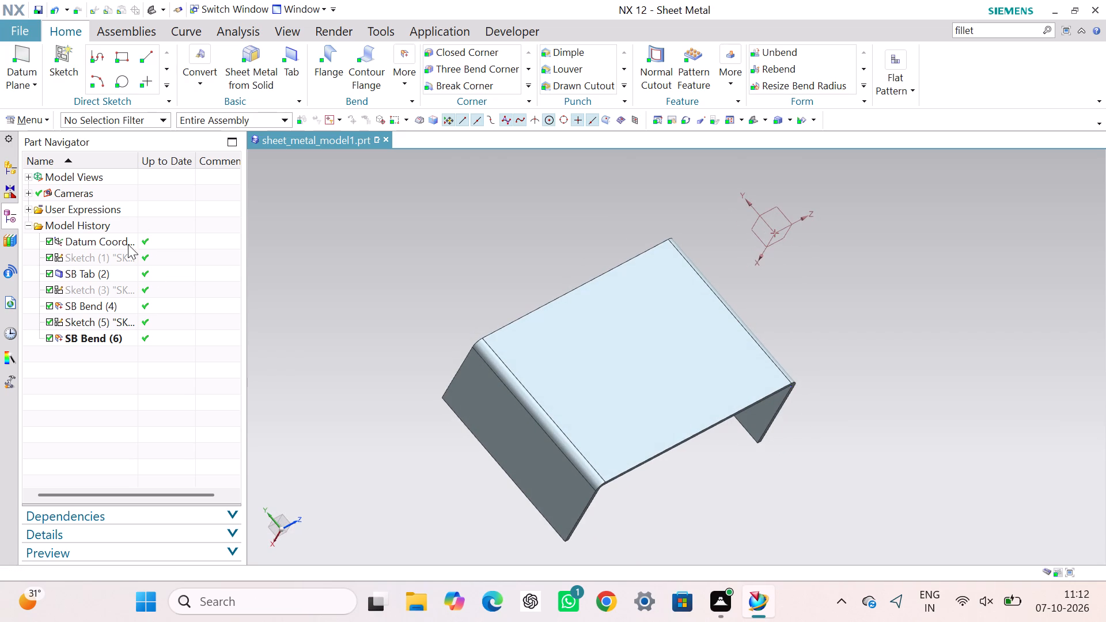
Open Sketch (1) for editing and fillet the rectangle's corner on the -X, +Y side with a 2.4 mm radius.
click(102, 259)
right_click(102, 259)
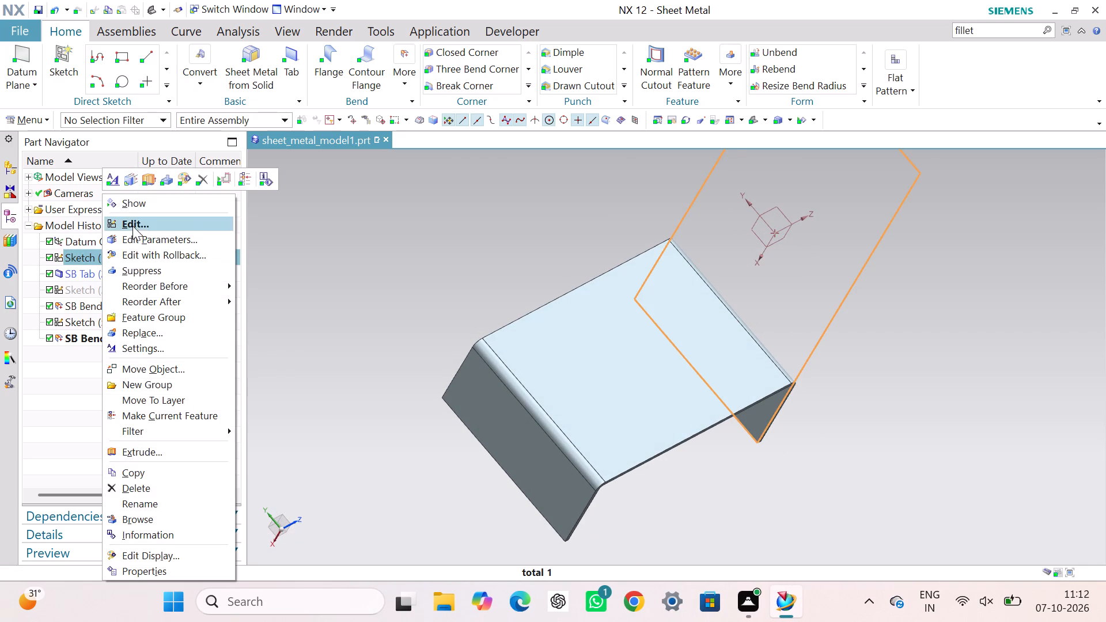
click(137, 223)
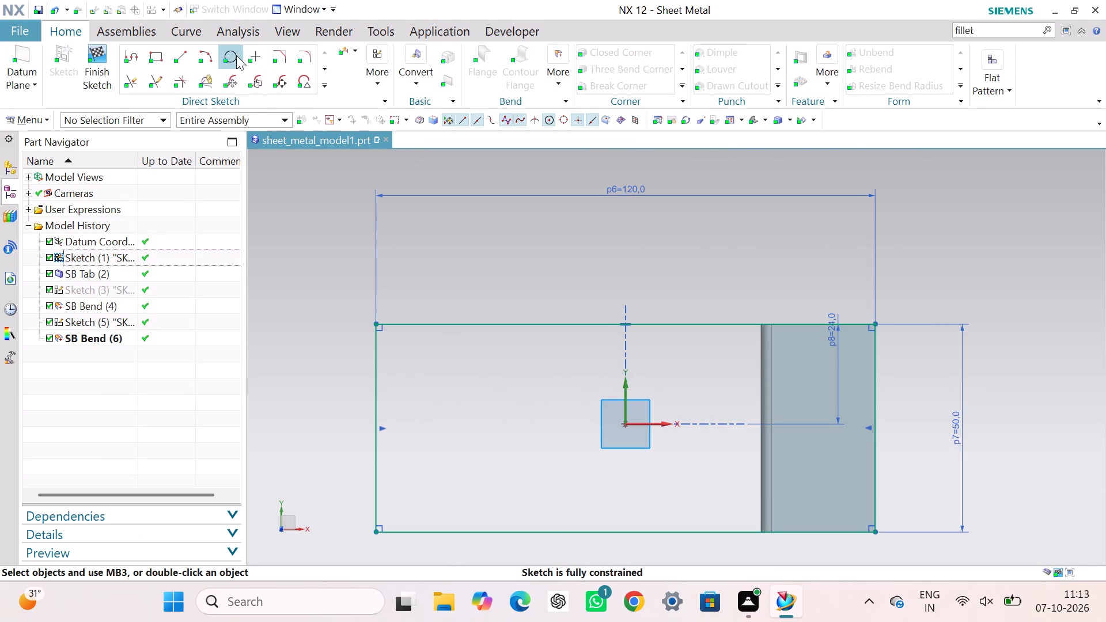
click(304, 56)
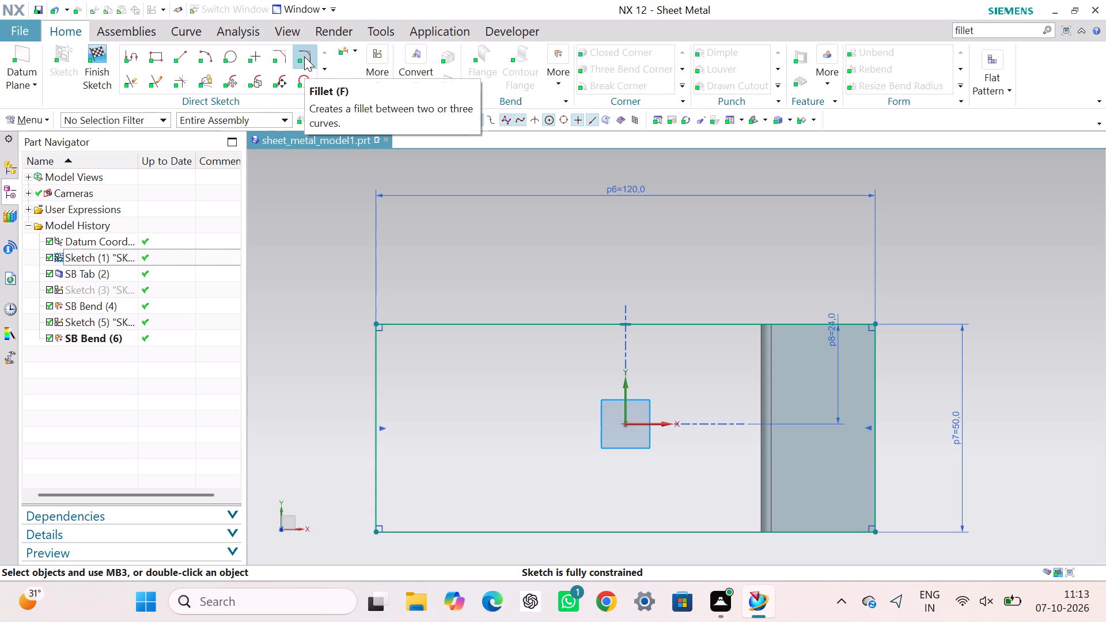
click(380, 365)
click(402, 323)
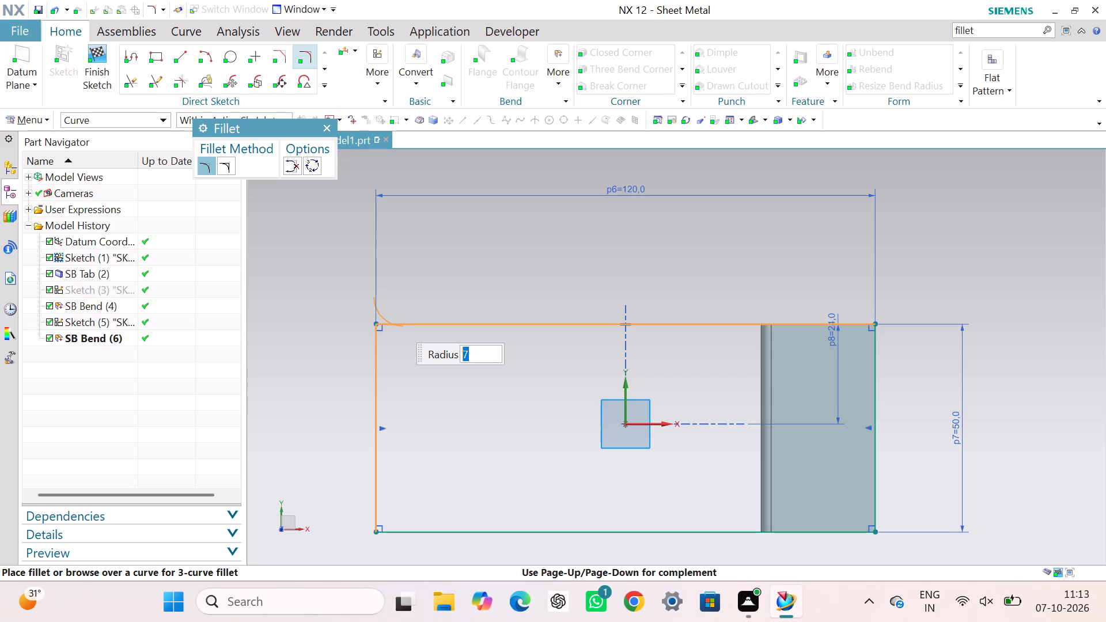
text(2.4)
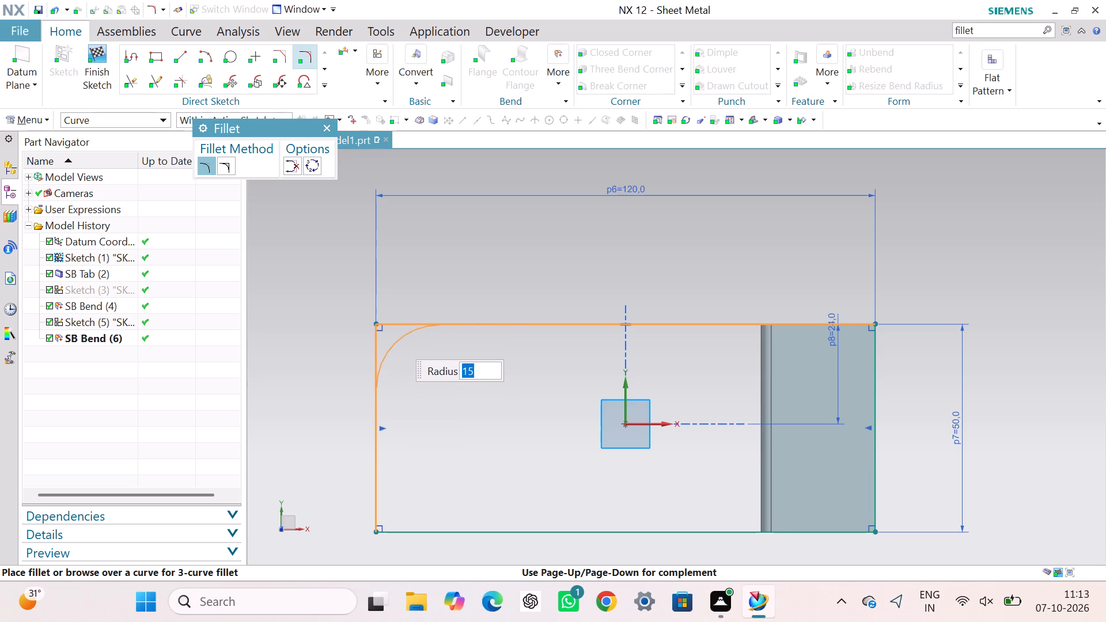
text(2.3)
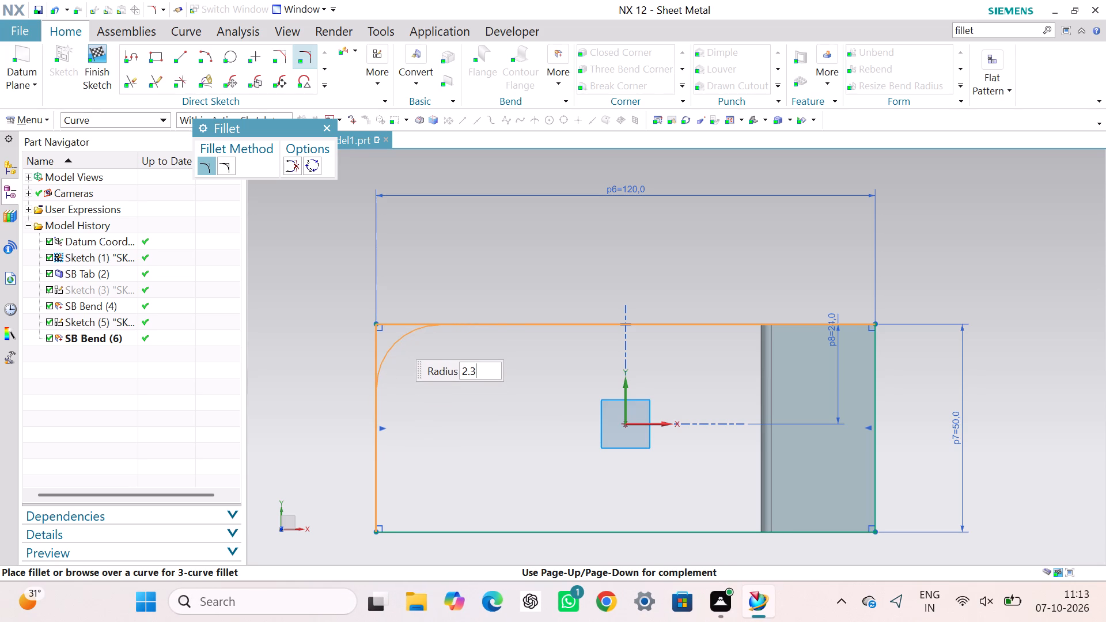
key(BackSpace)
key(4)
key(Return)
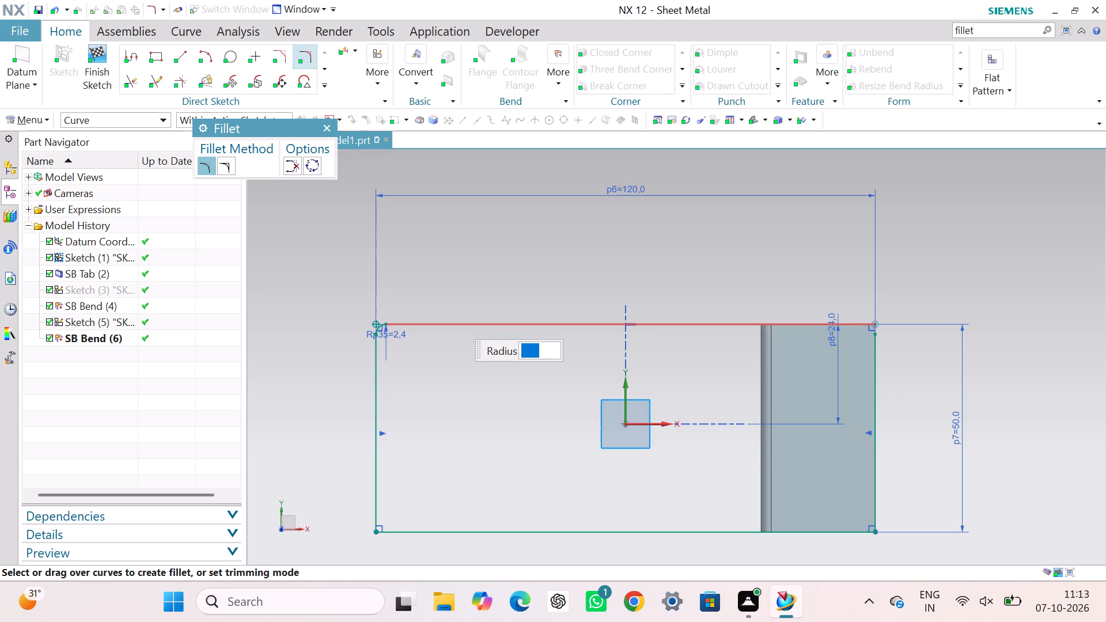
double_click(396, 333)
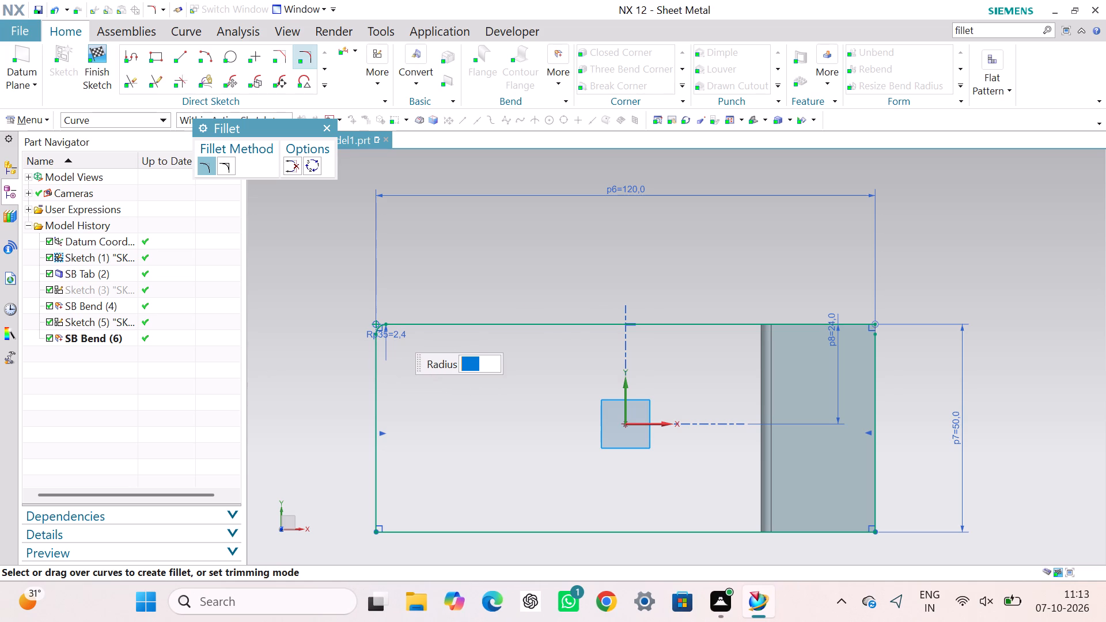
click(331, 126)
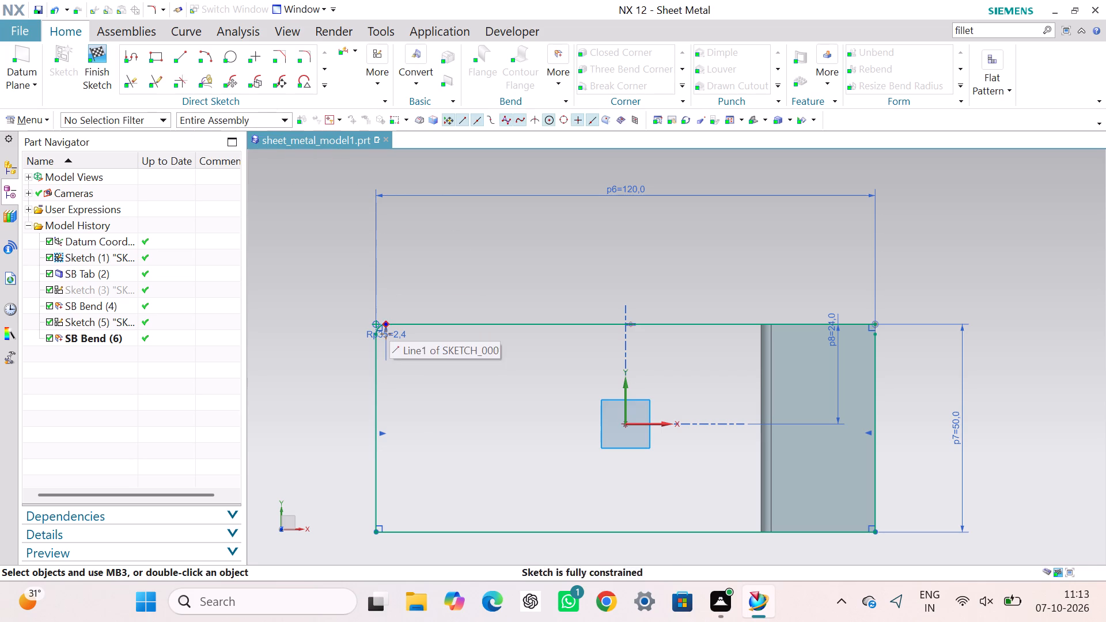
Set the radius dimension of the -X, +Y corner fillet to 10 mm.
double_click(395, 337)
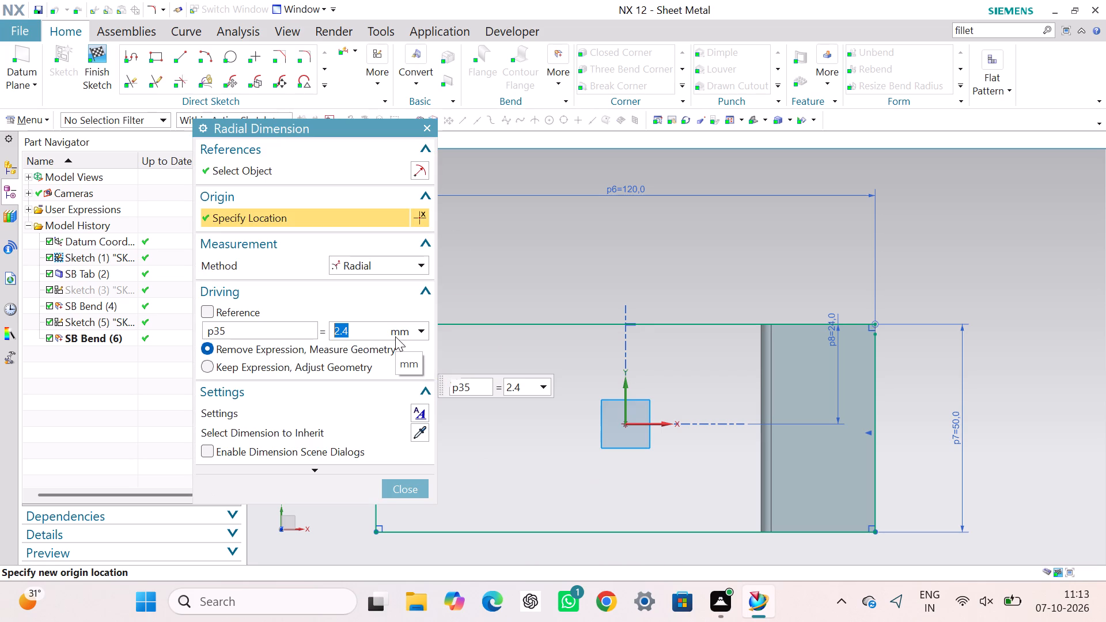
text(10)
key(Return)
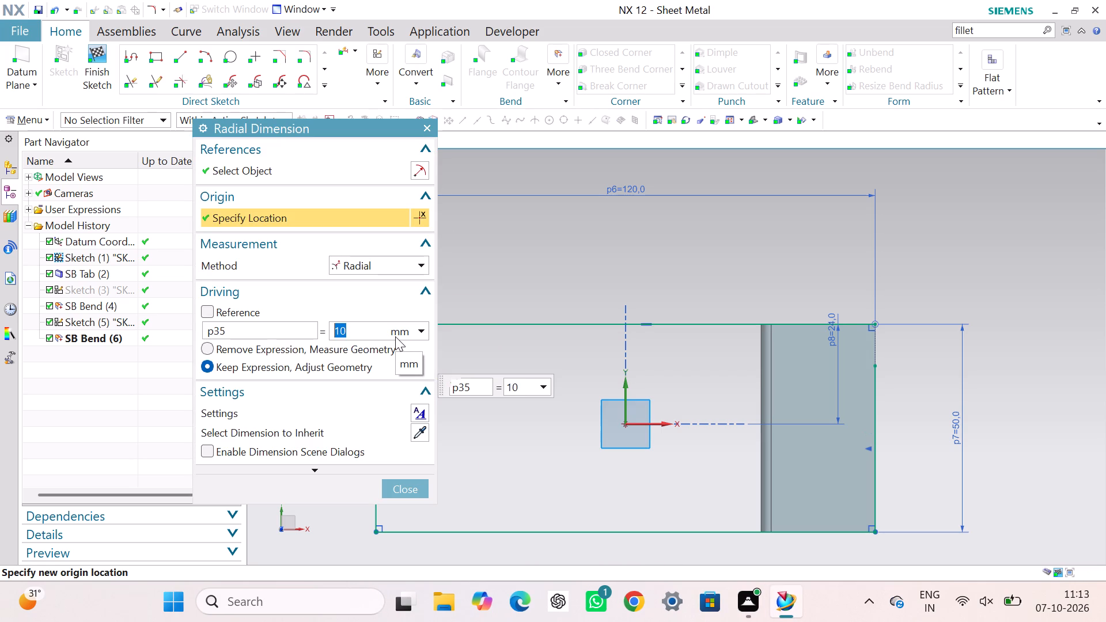
click(399, 488)
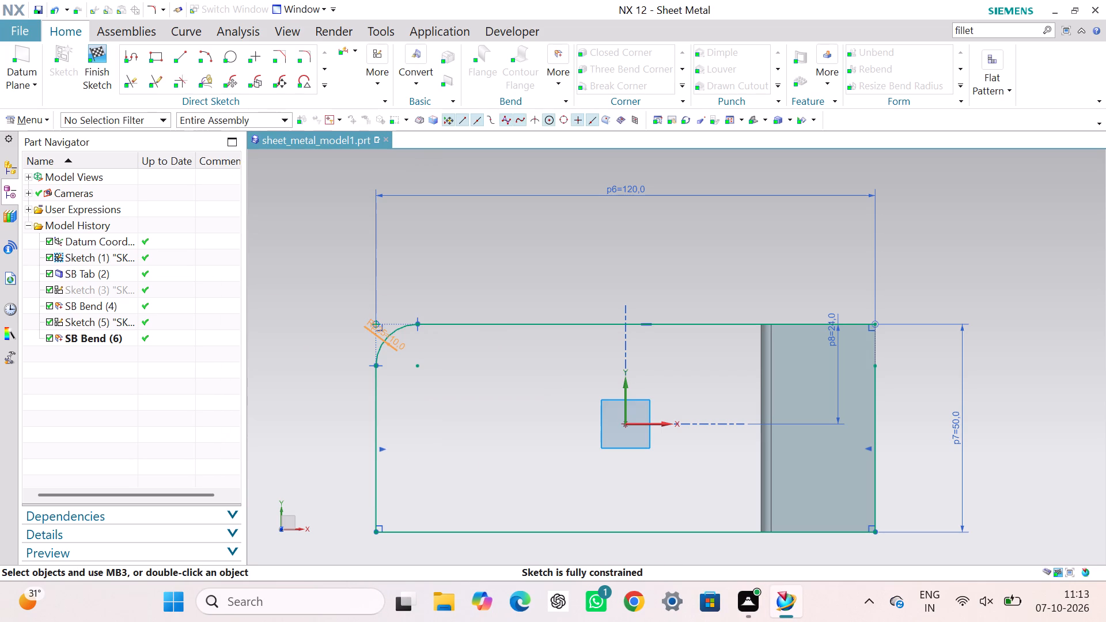
click(484, 258)
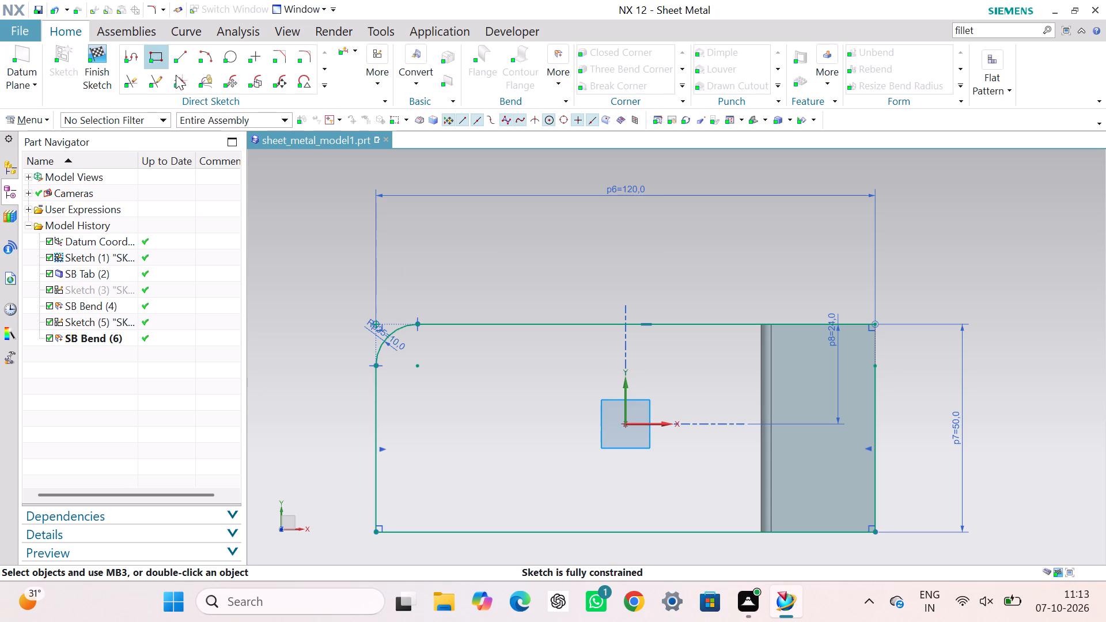
Fillet the remaining three corners of the Sketch (1) rectangle with a 10 mm radius.
click(306, 52)
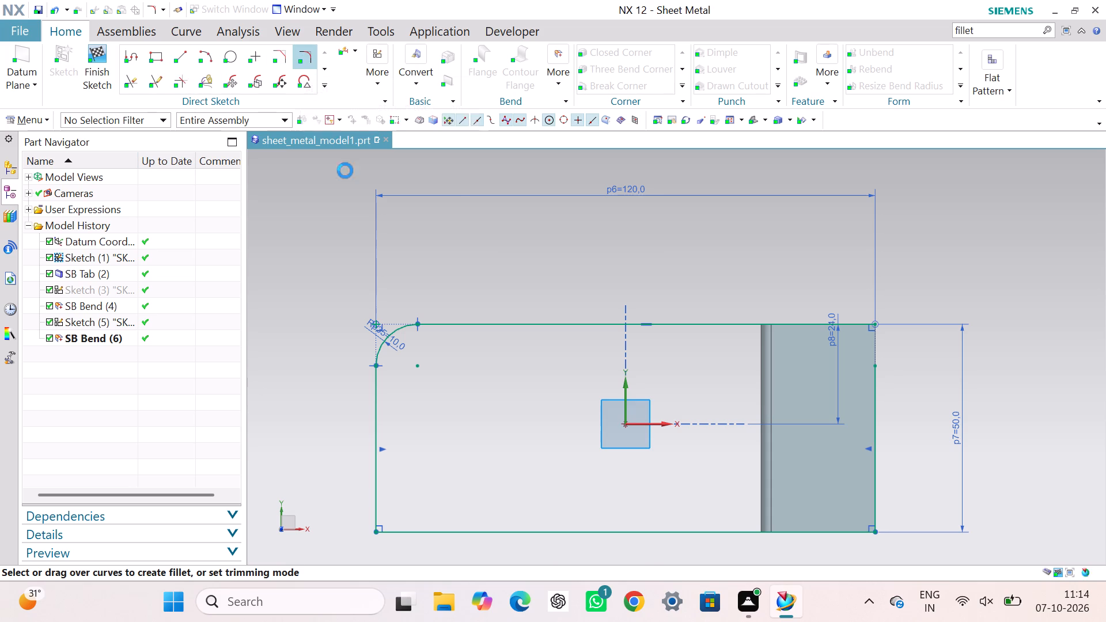
click(374, 428)
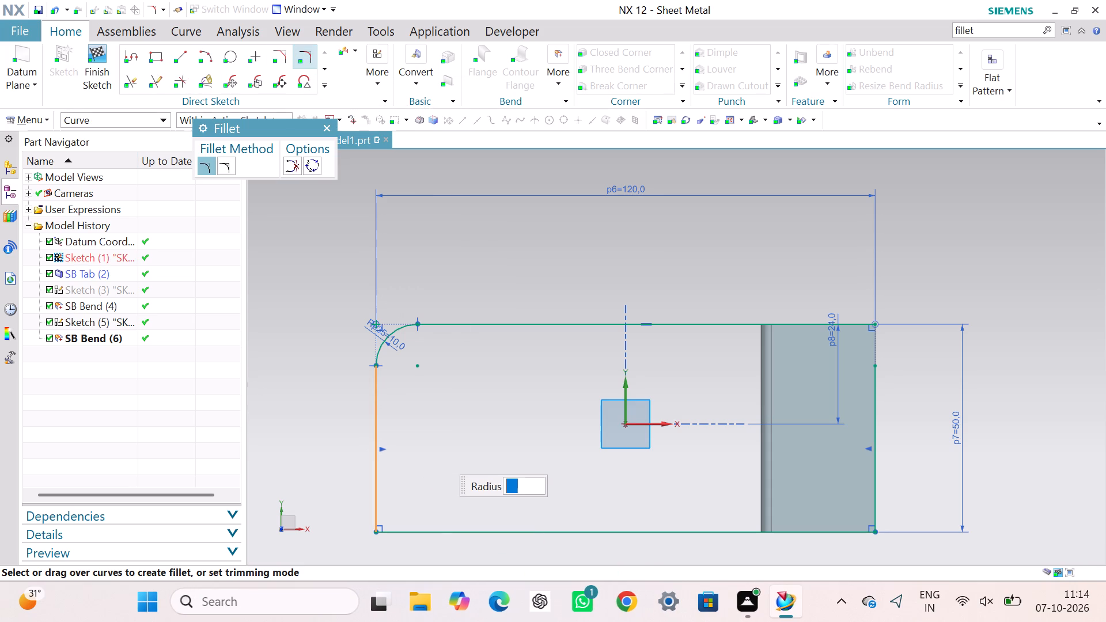
click(440, 532)
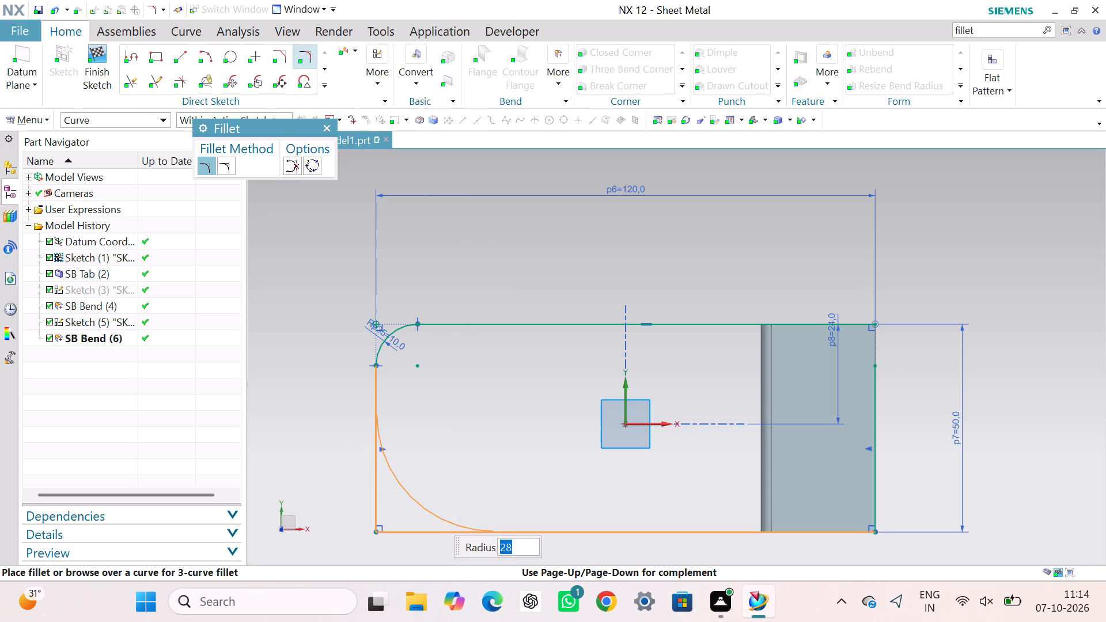
text(10)
key(Return)
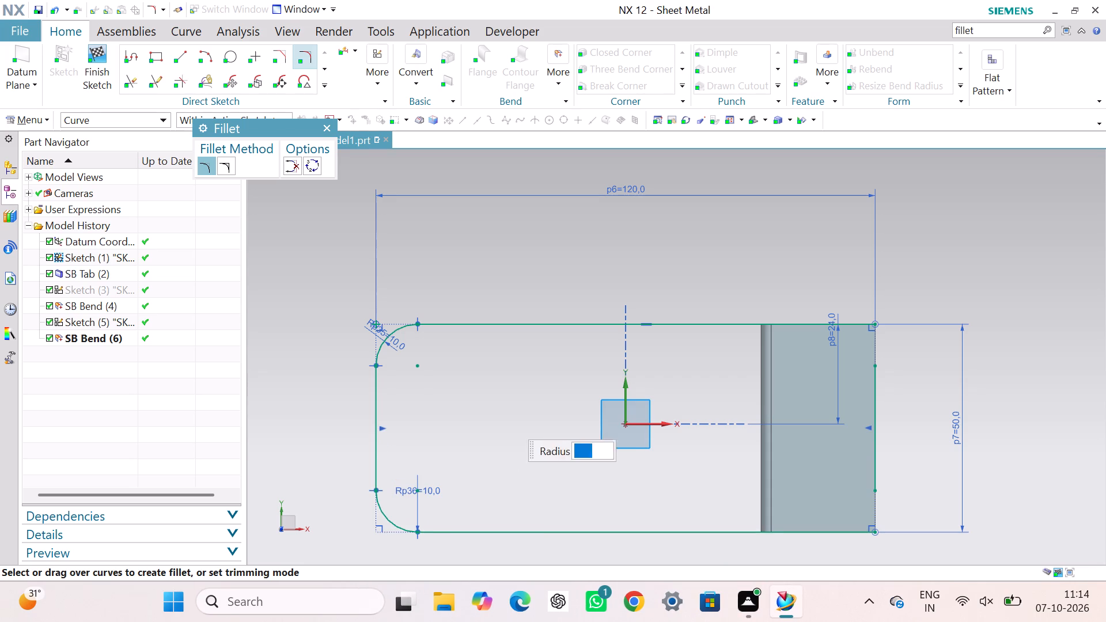
click(815, 325)
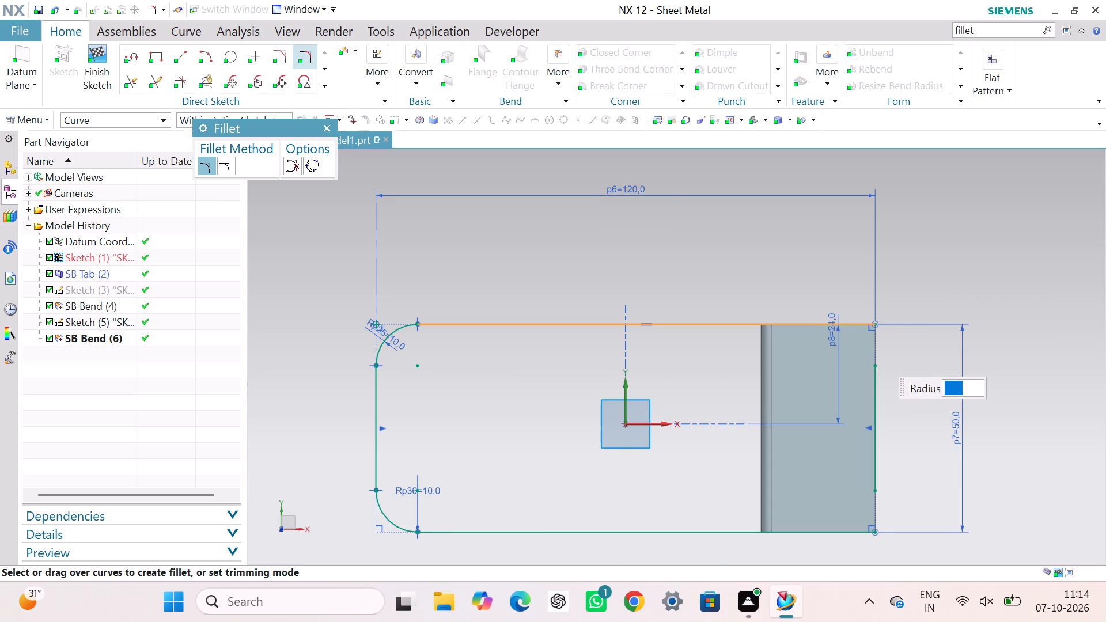
click(879, 375)
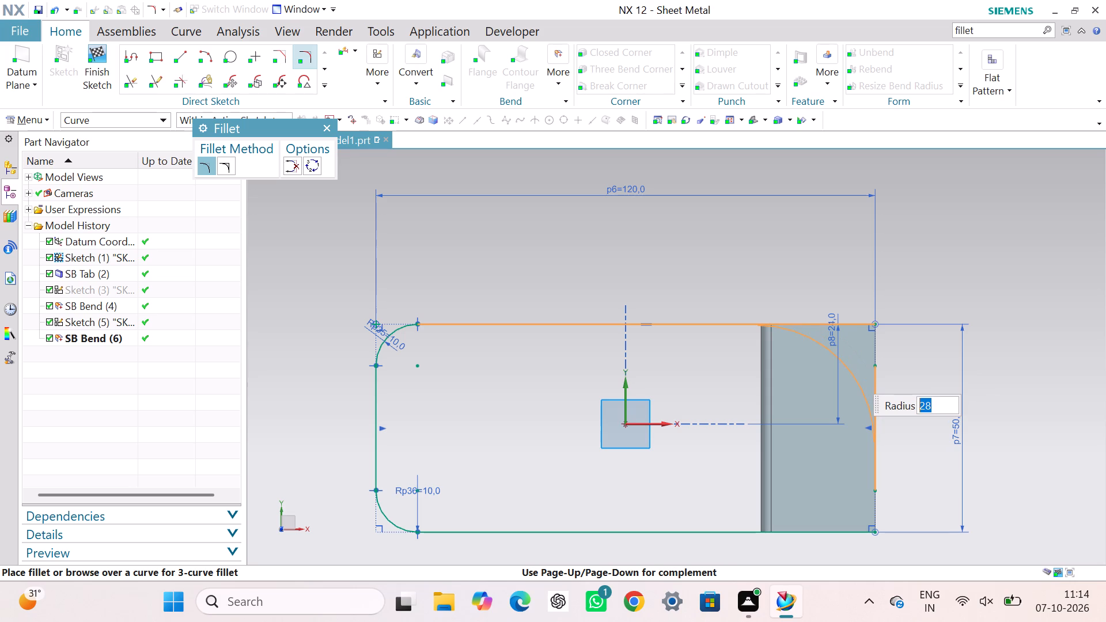
text(10)
key(Return)
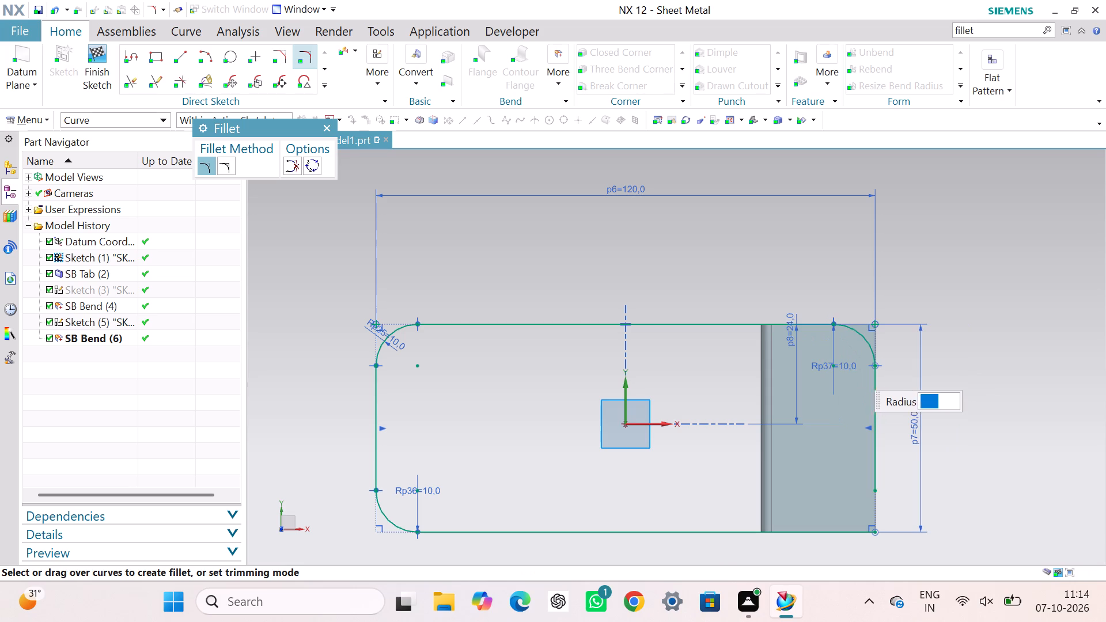
click(832, 532)
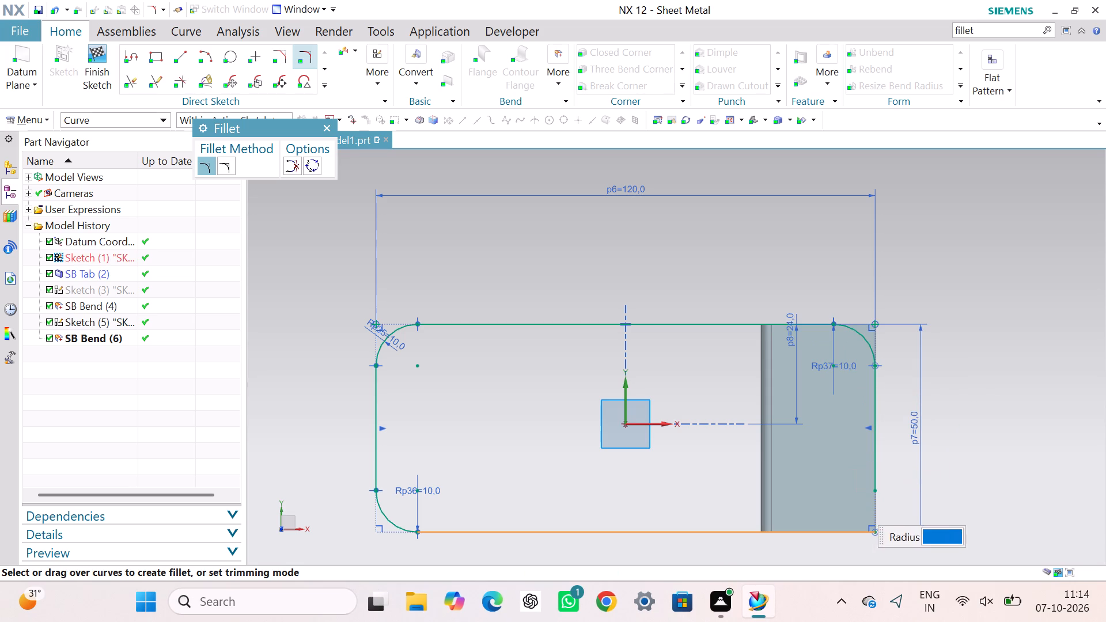
click(873, 472)
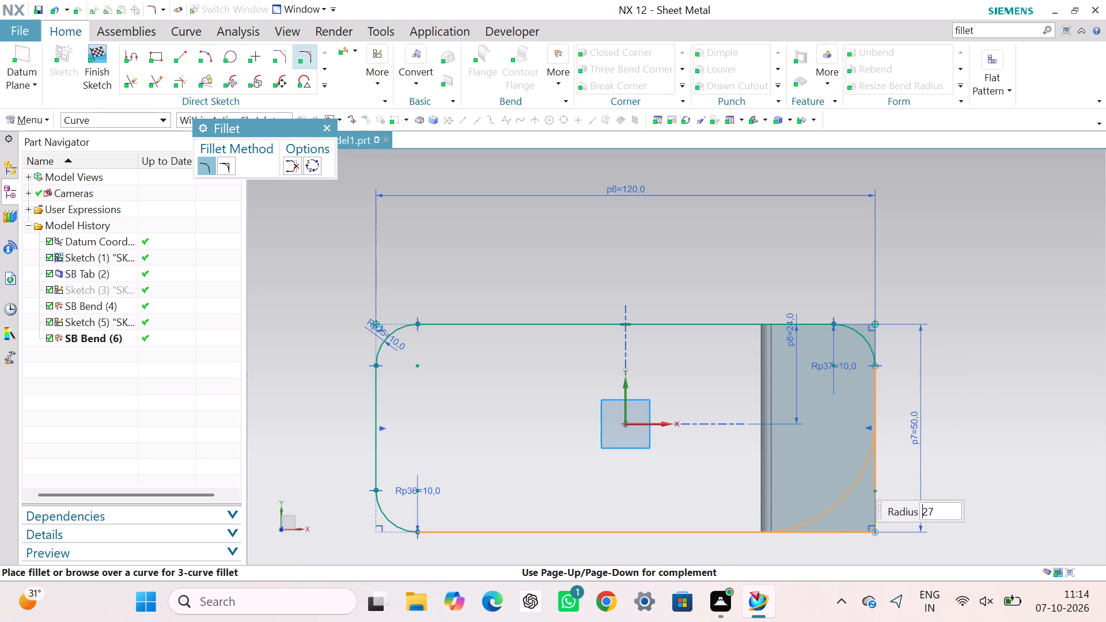
text(10)
key(Return)
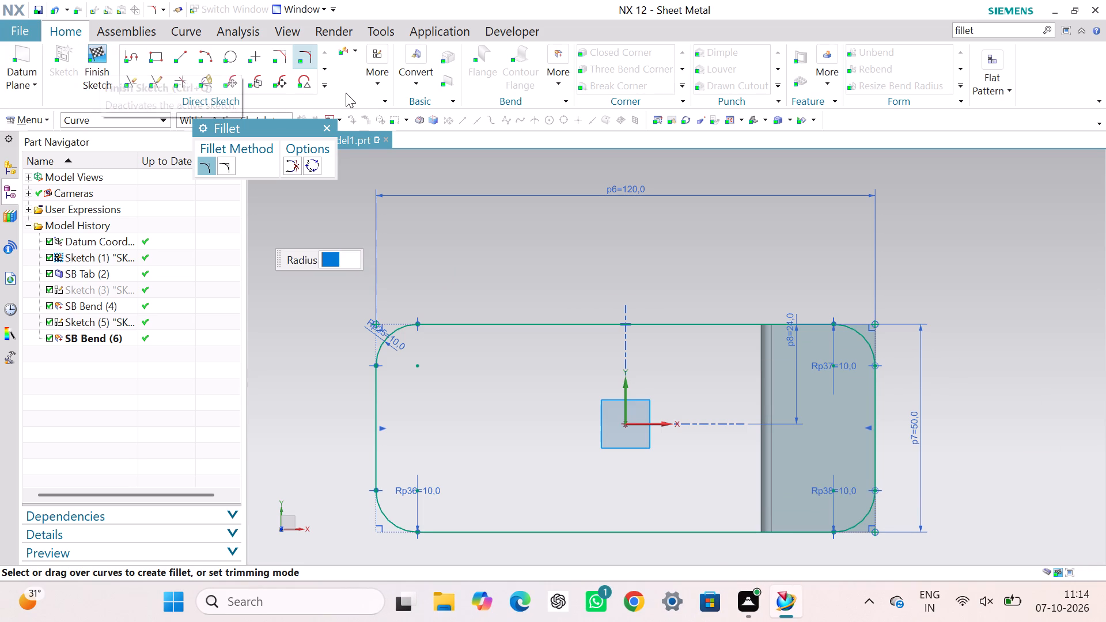
Sketch four 10 mm diameter circles centred on the corner fillet arcs and finish the sketch.
click(228, 58)
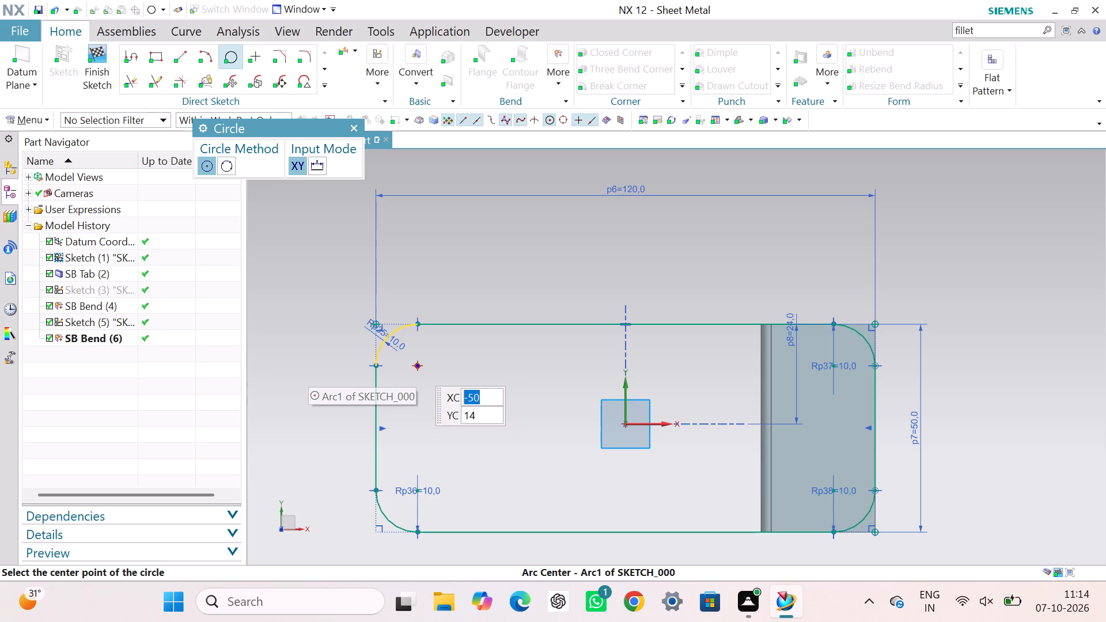
click(417, 367)
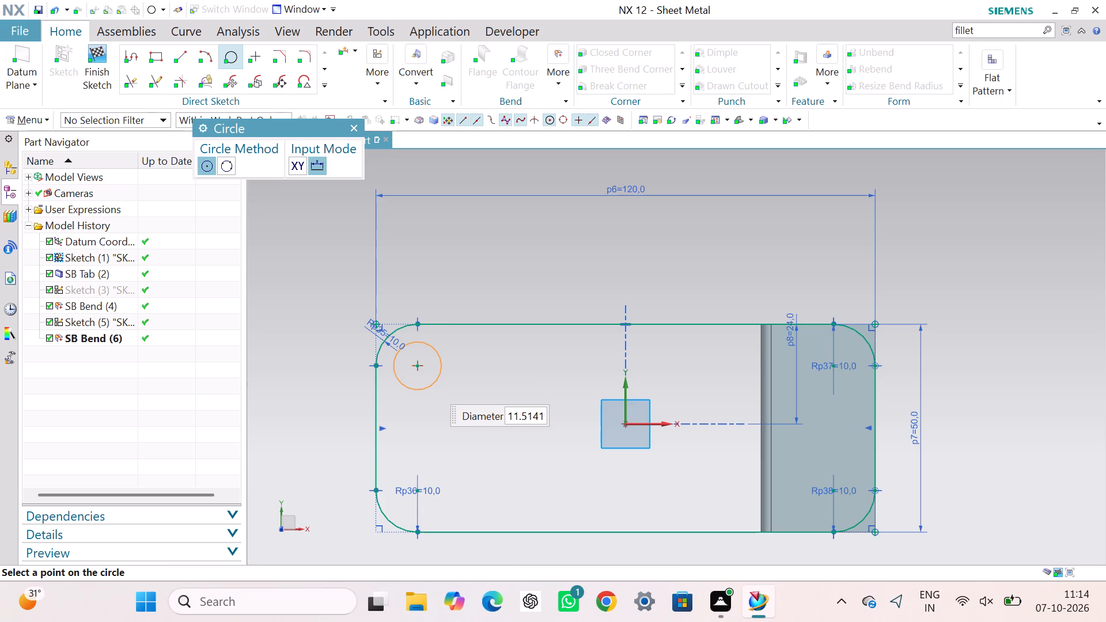
text(10)
key(Return)
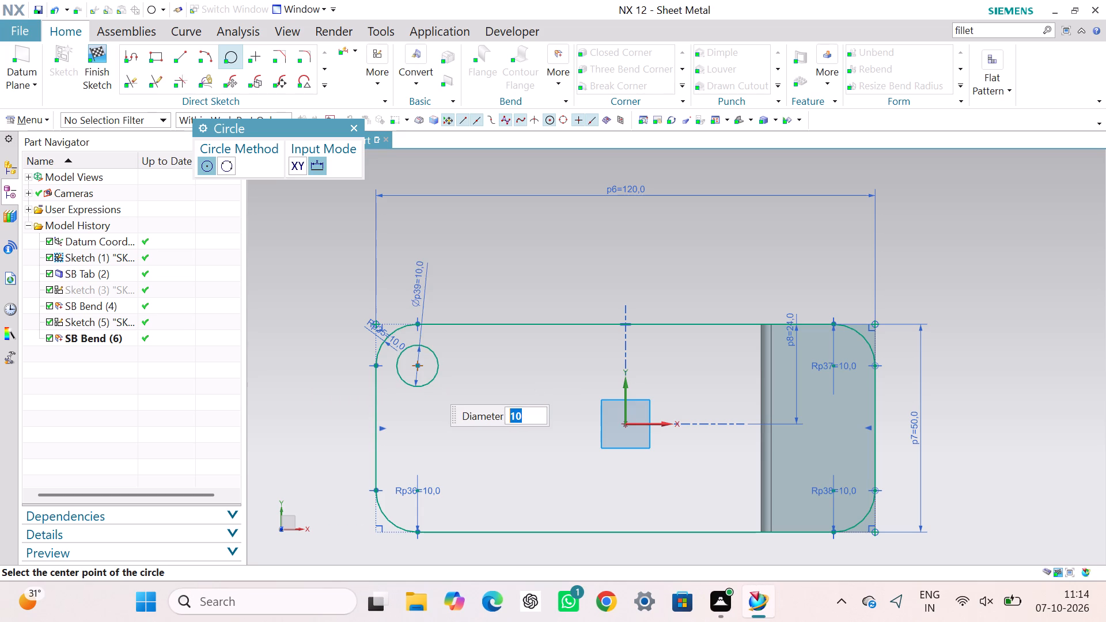
click(420, 491)
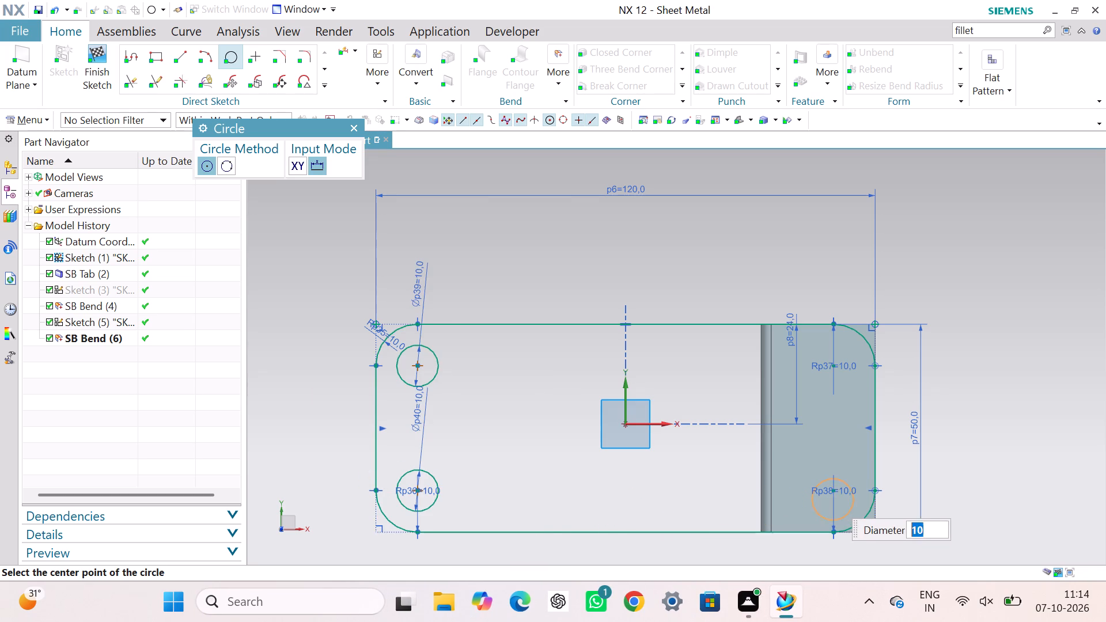
click(836, 490)
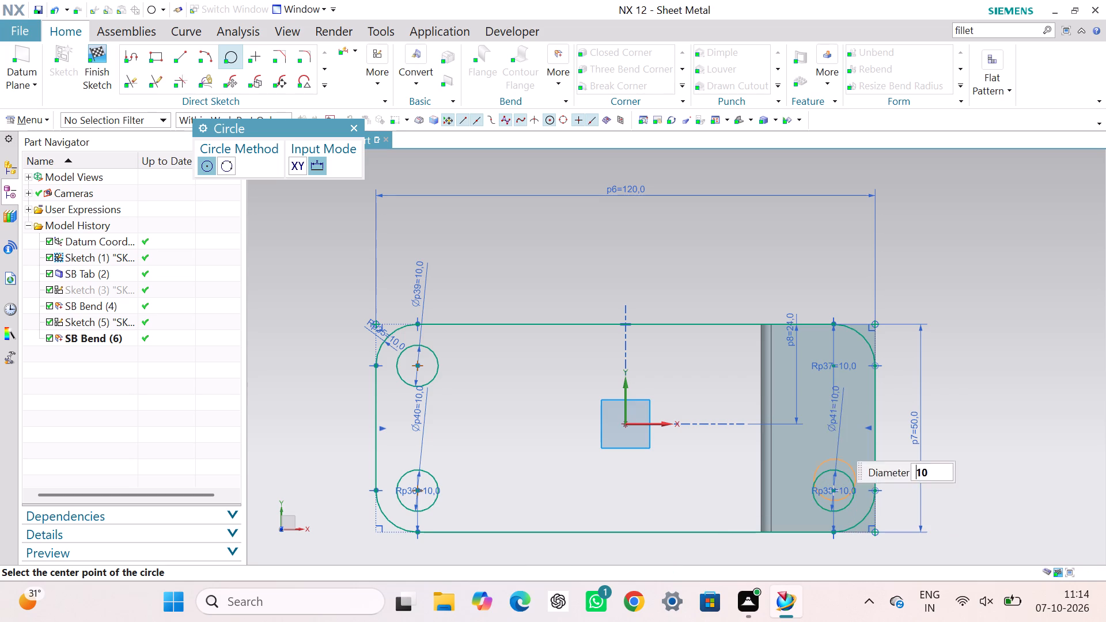
click(837, 368)
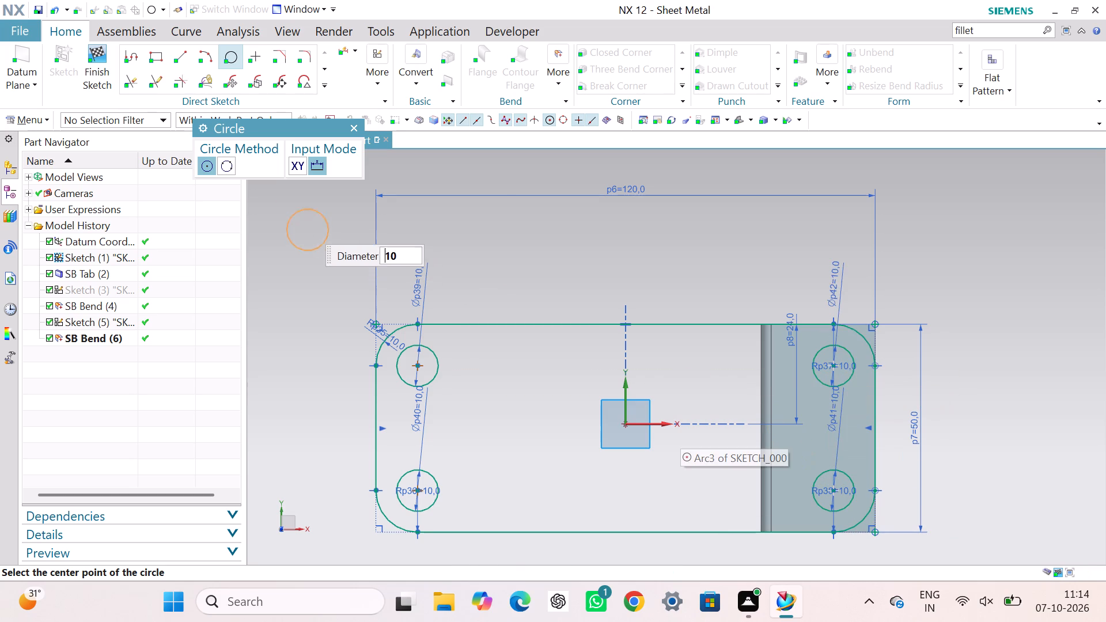
click(357, 130)
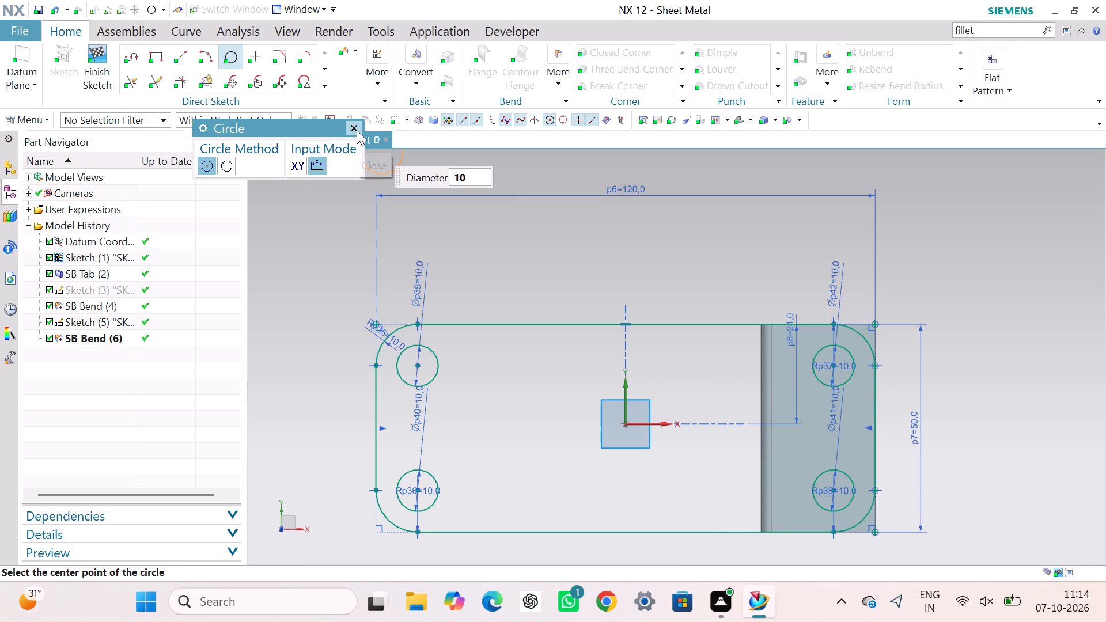
click(104, 59)
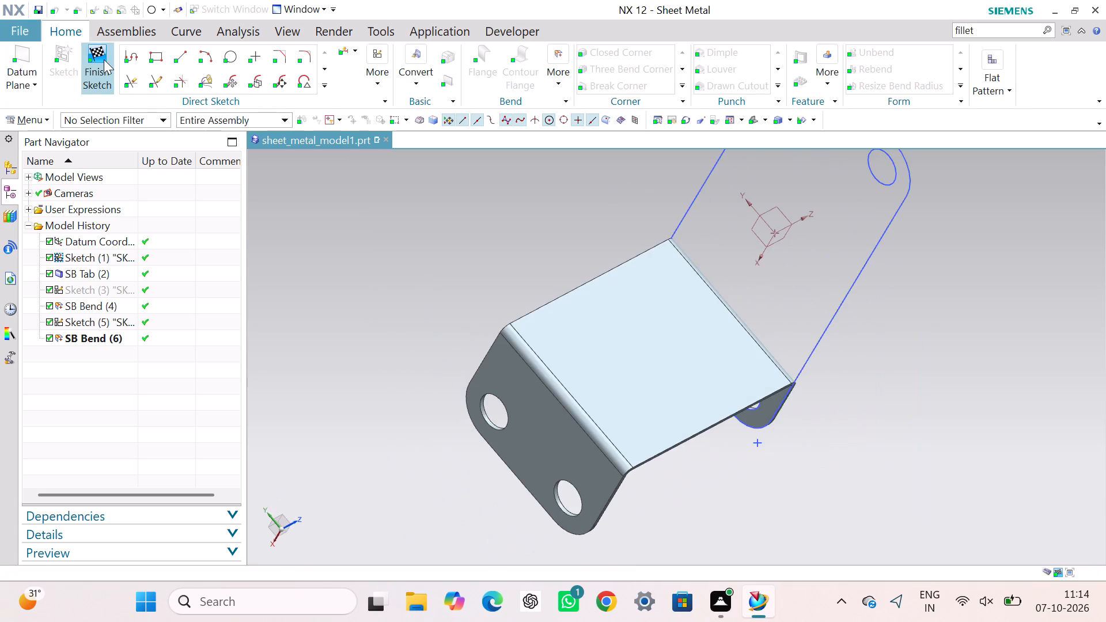
Hide Sketch (1) and Sketch (5) in the model history.
middle_drag(406, 296, 380, 291)
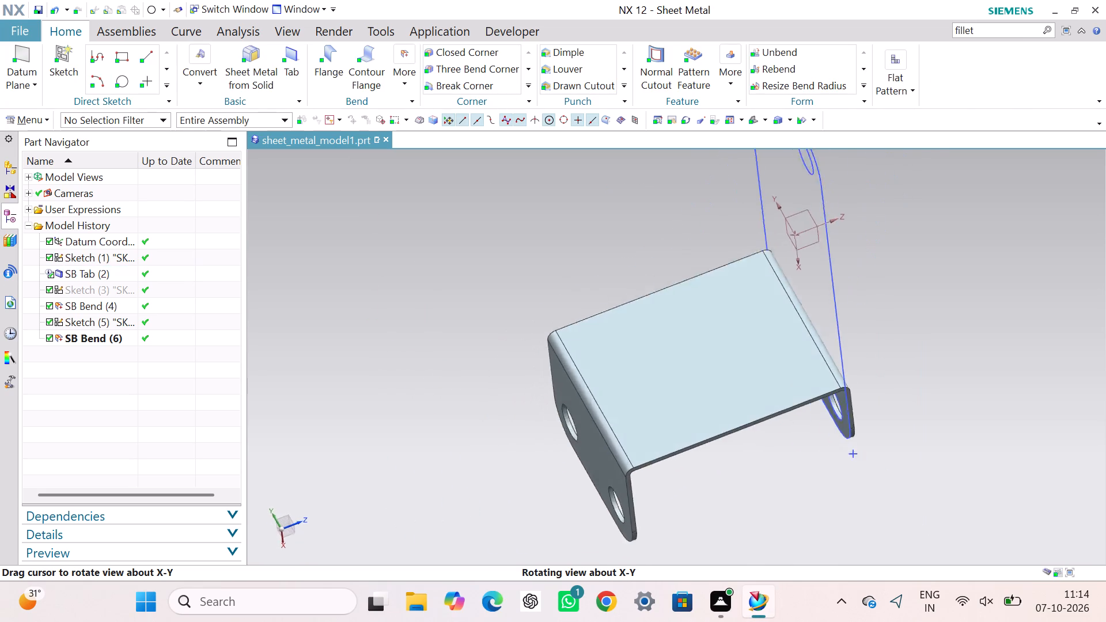
middle_drag(380, 291, 485, 251)
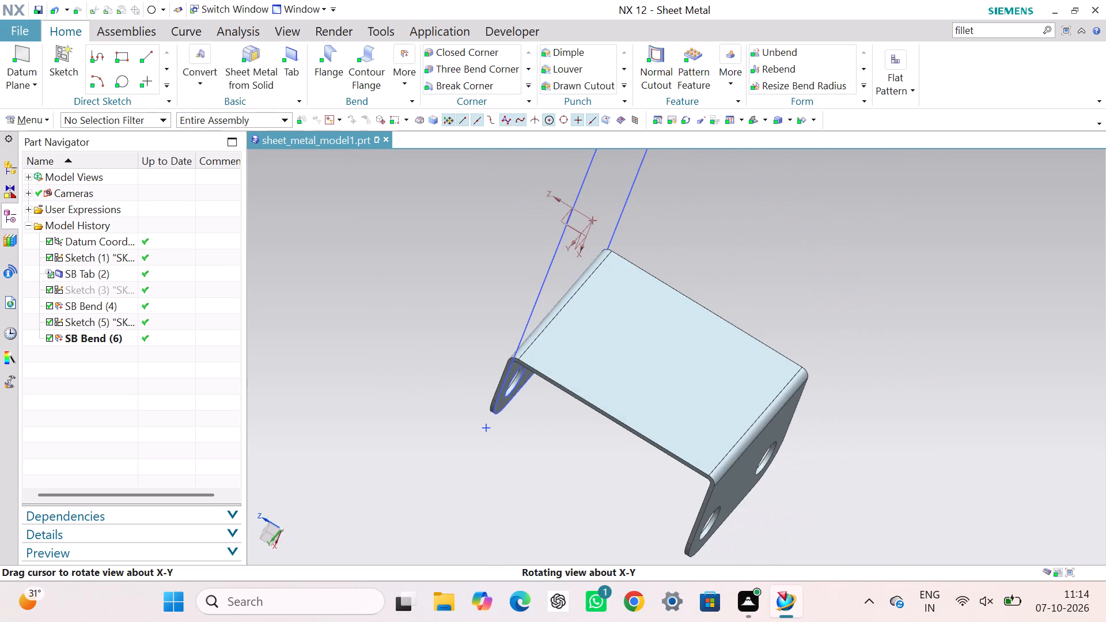
middle_drag(485, 251, 478, 251)
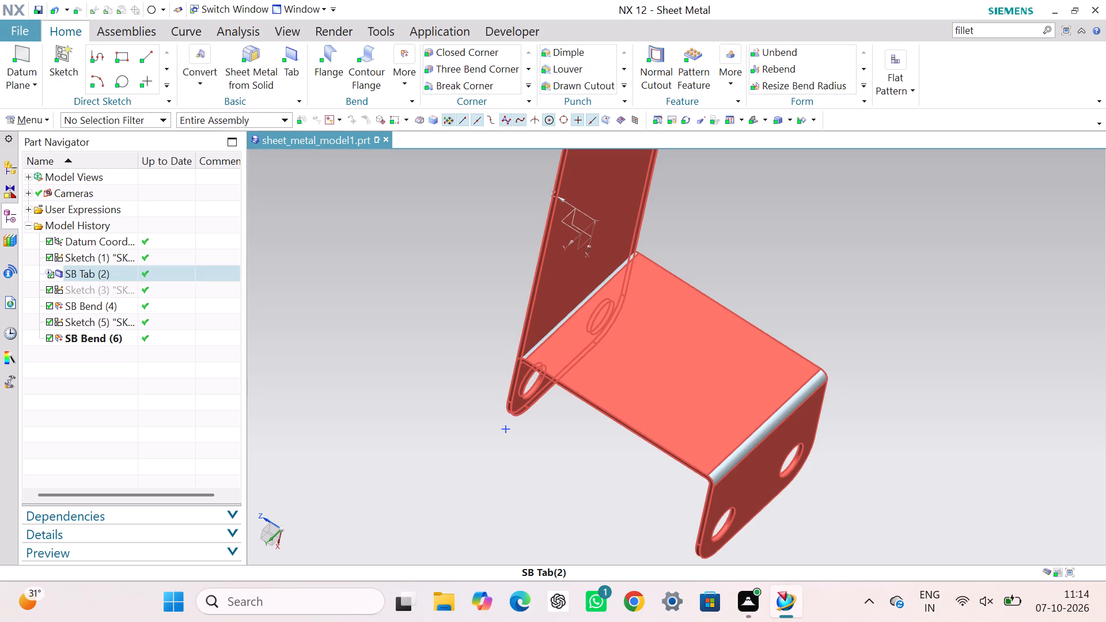
click(871, 290)
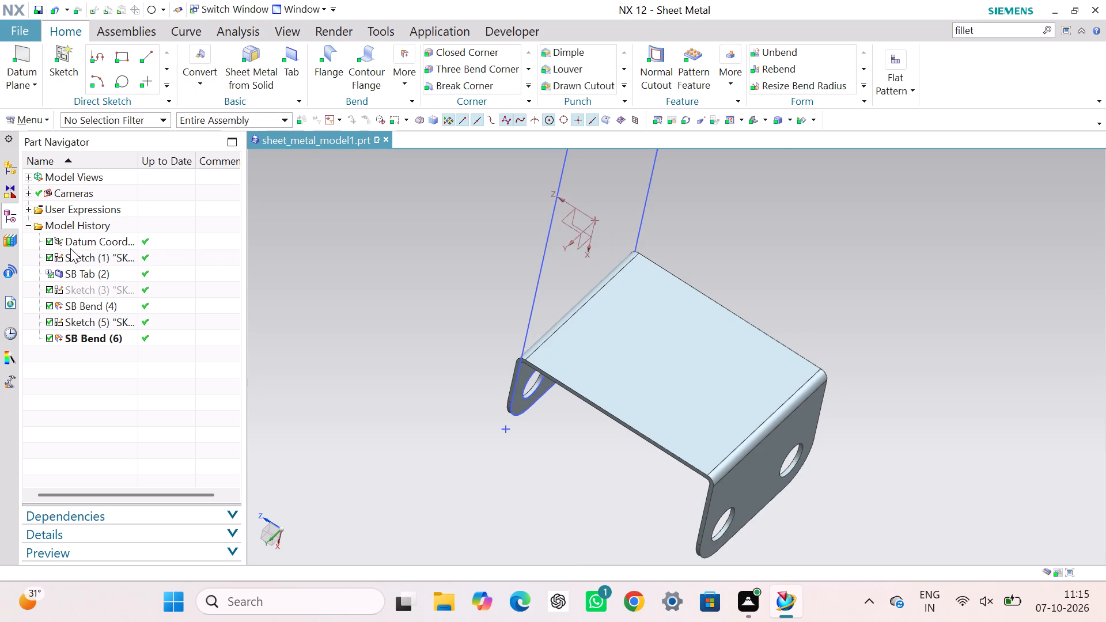
right_click(94, 255)
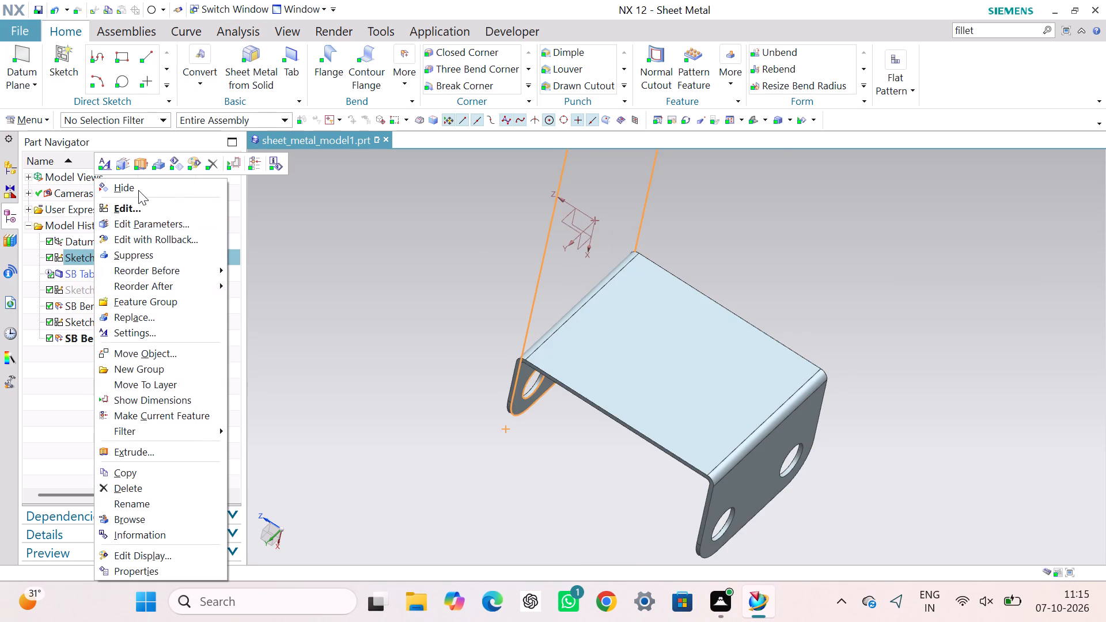
click(138, 190)
click(472, 313)
middle_drag(460, 339, 478, 357)
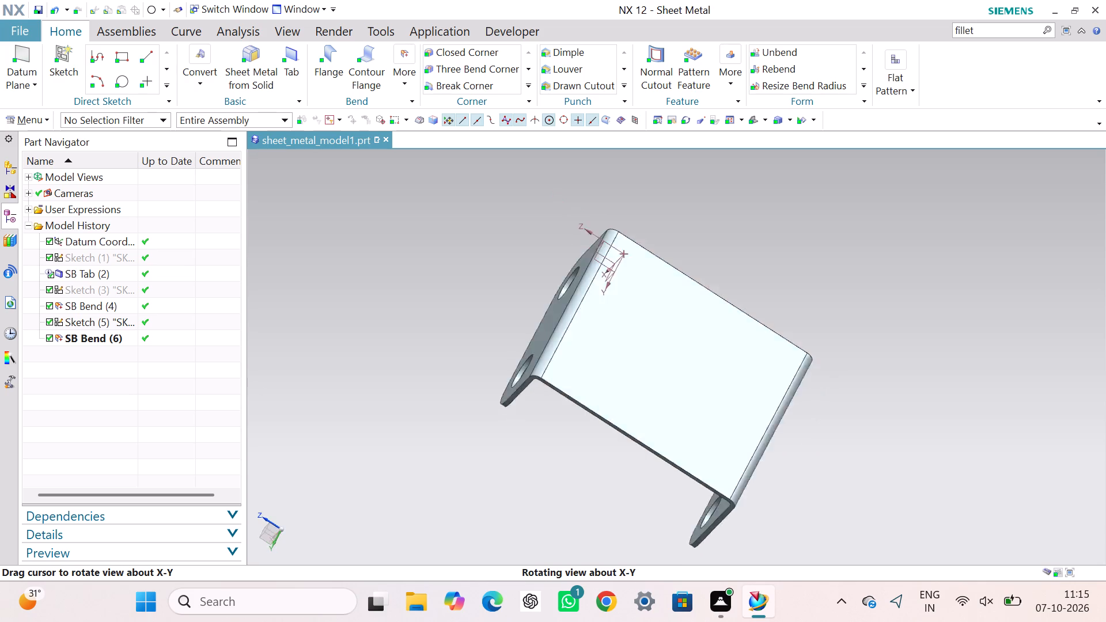
middle_drag(478, 357, 368, 245)
right_click(111, 321)
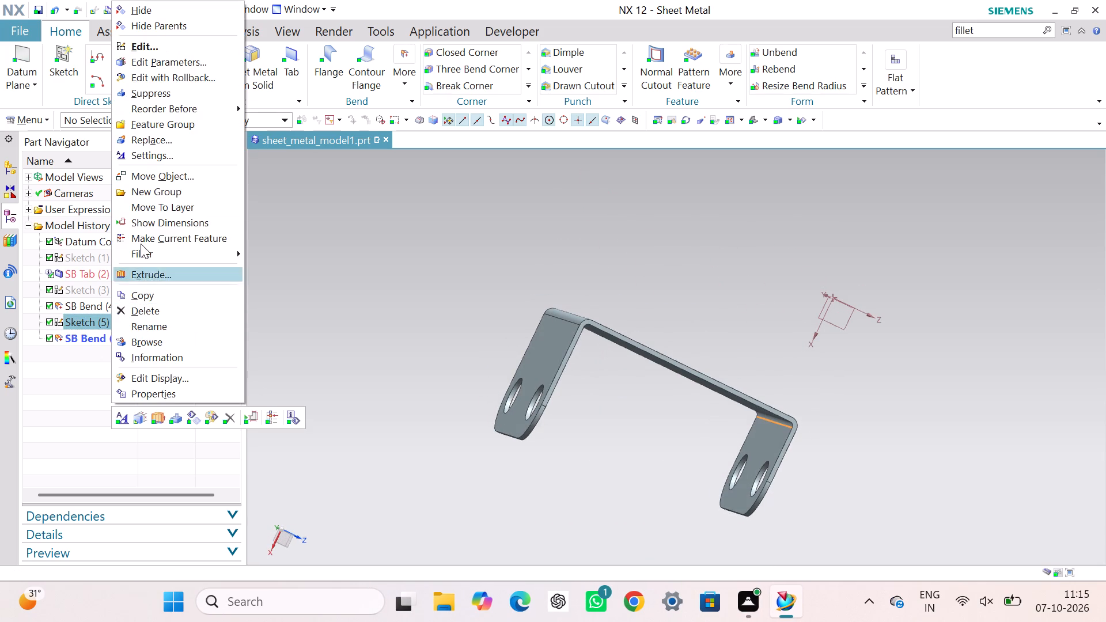
click(154, 14)
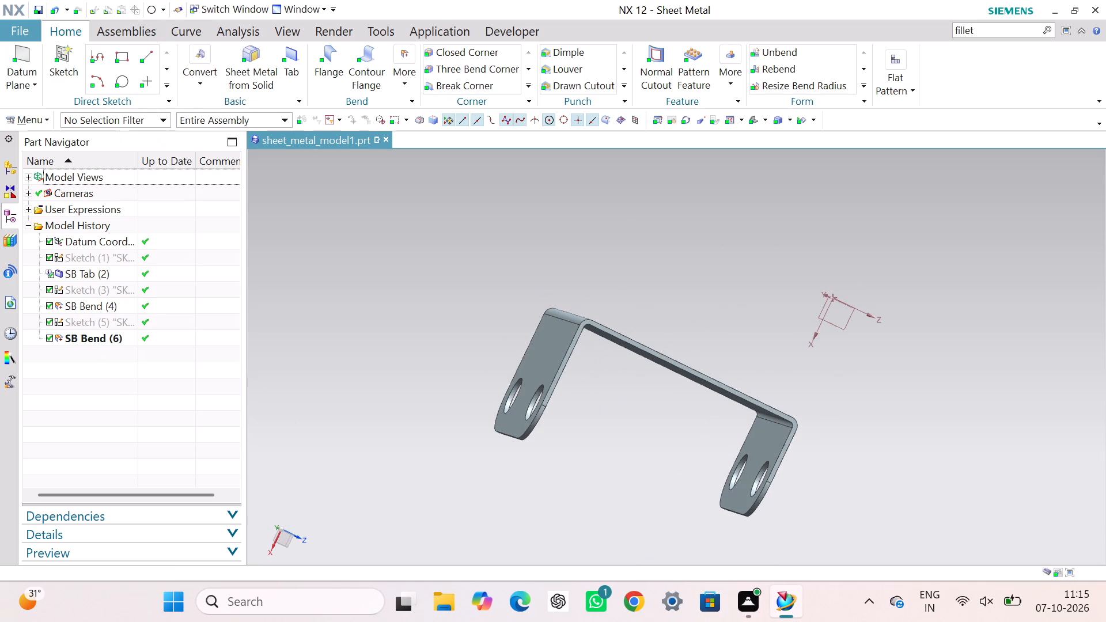
click(423, 356)
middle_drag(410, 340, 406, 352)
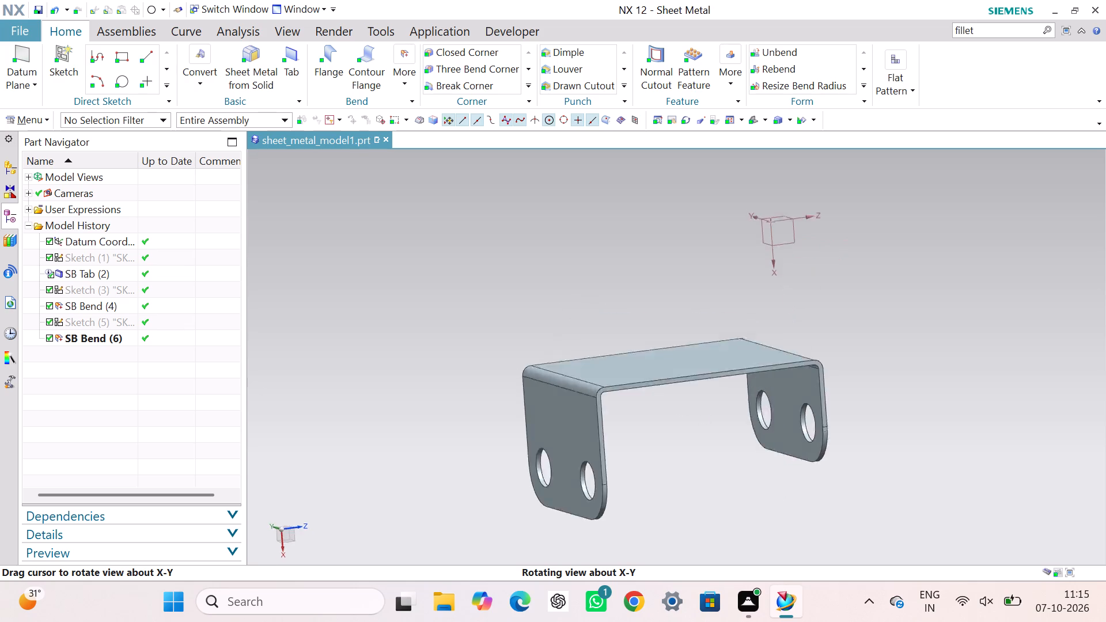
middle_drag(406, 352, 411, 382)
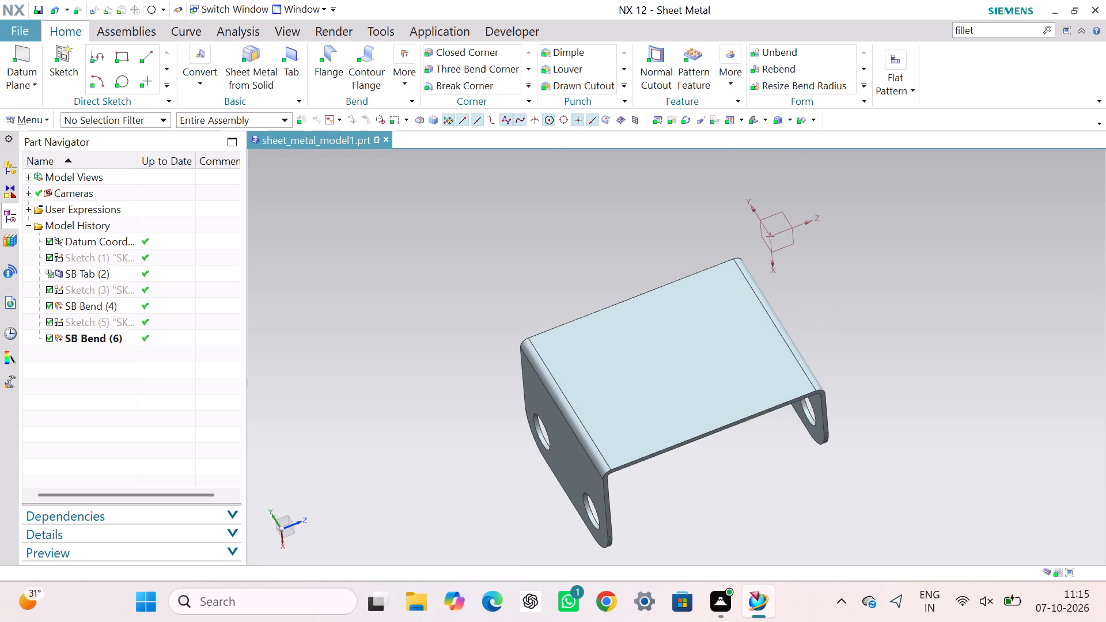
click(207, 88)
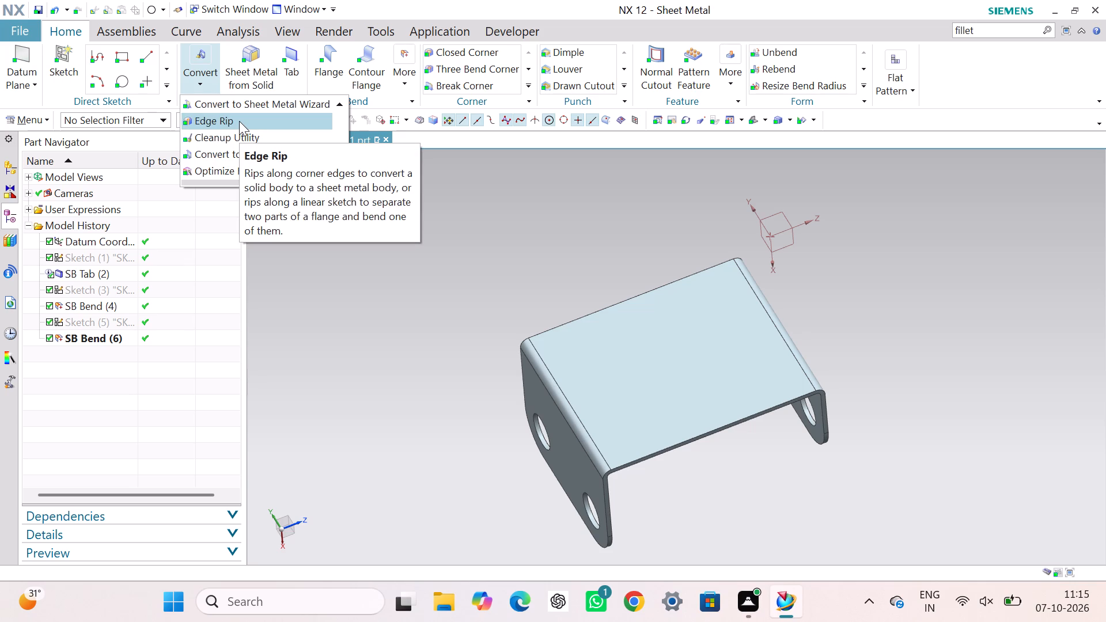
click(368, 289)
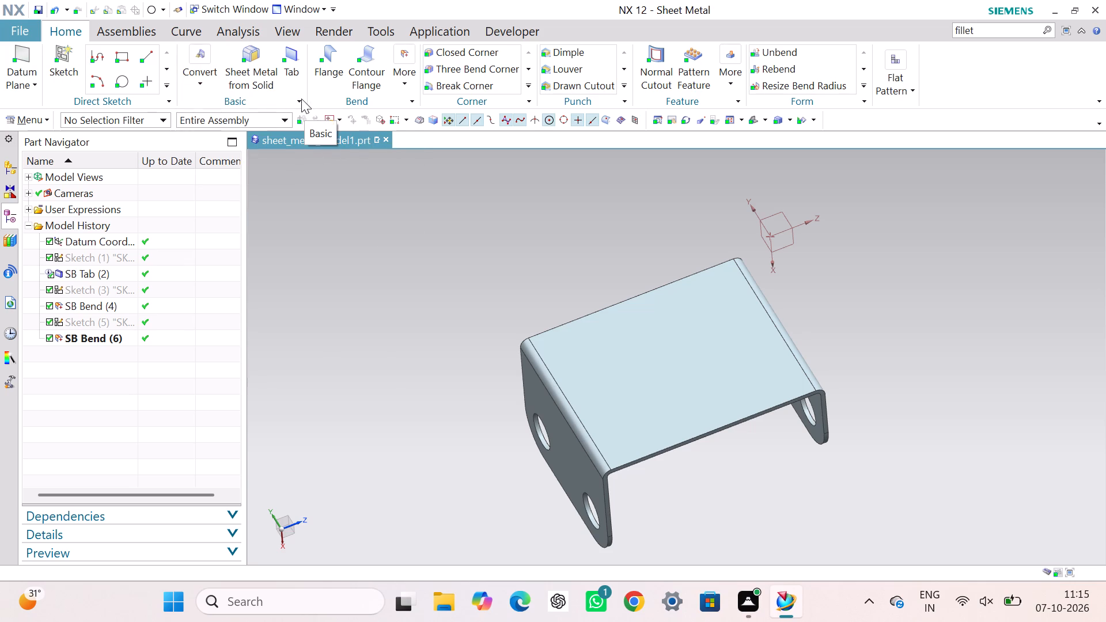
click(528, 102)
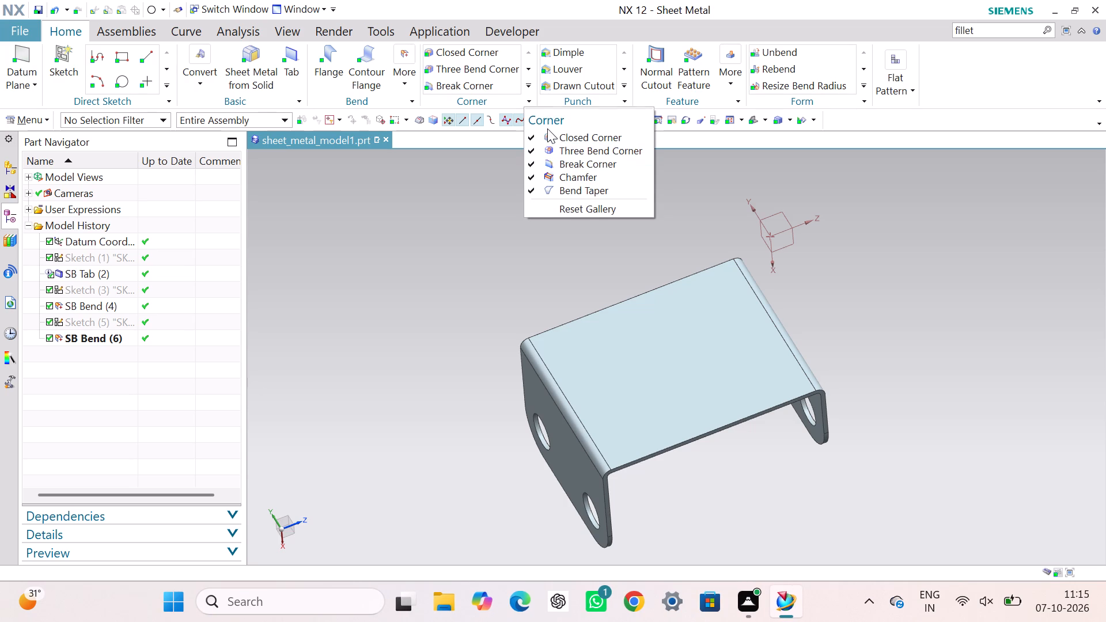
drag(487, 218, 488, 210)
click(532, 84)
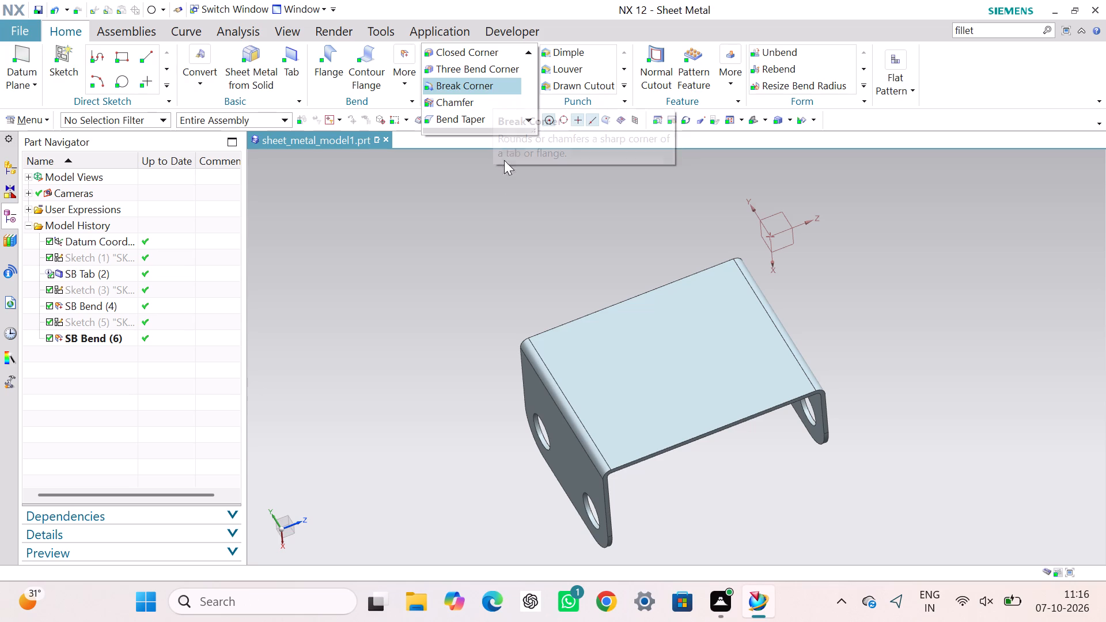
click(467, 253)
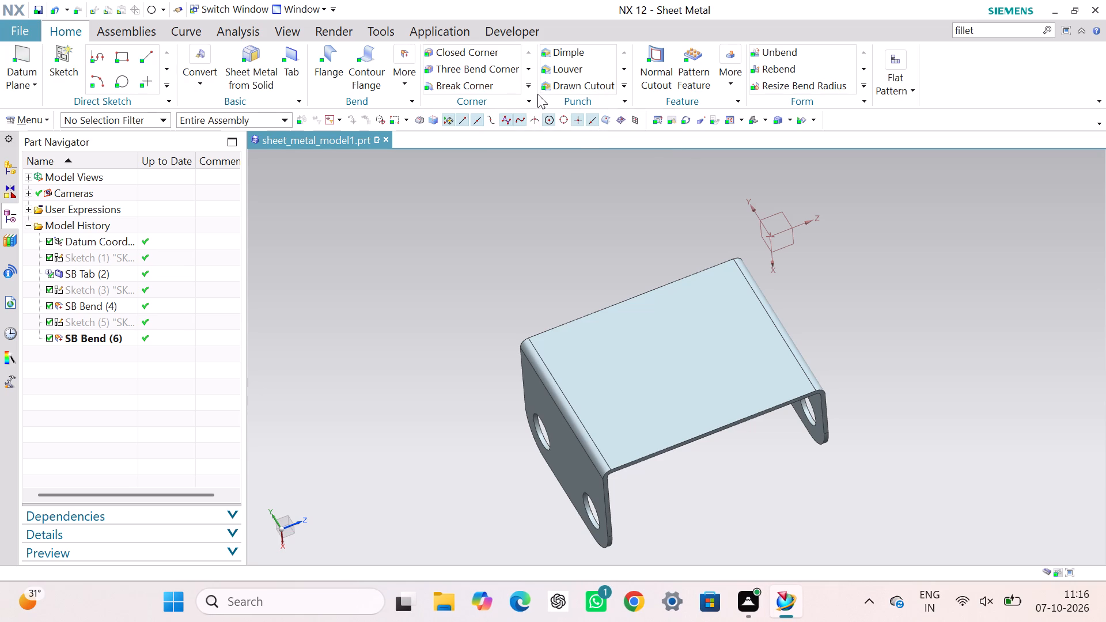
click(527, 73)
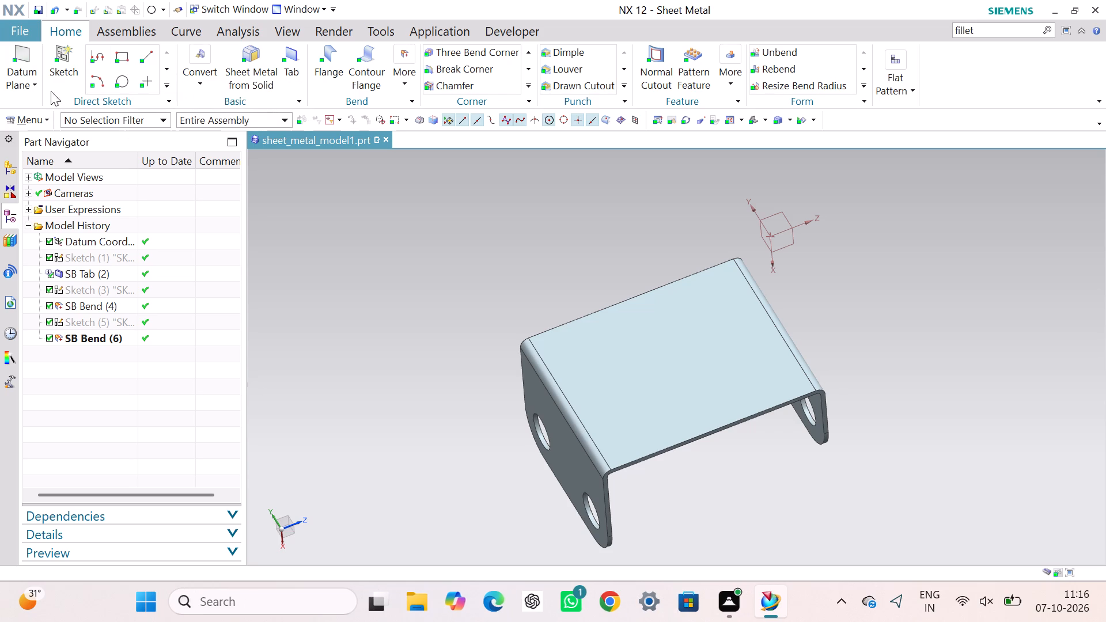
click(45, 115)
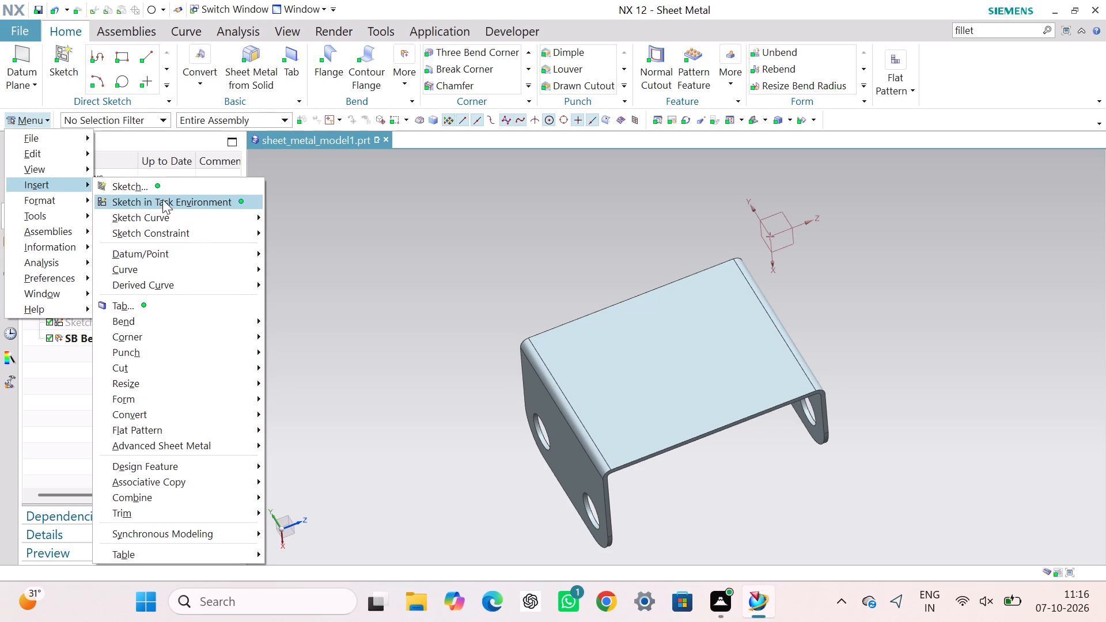
Create a task-environment sketch on the flat outer face of SB Tab (2) between the two bends.
click(163, 198)
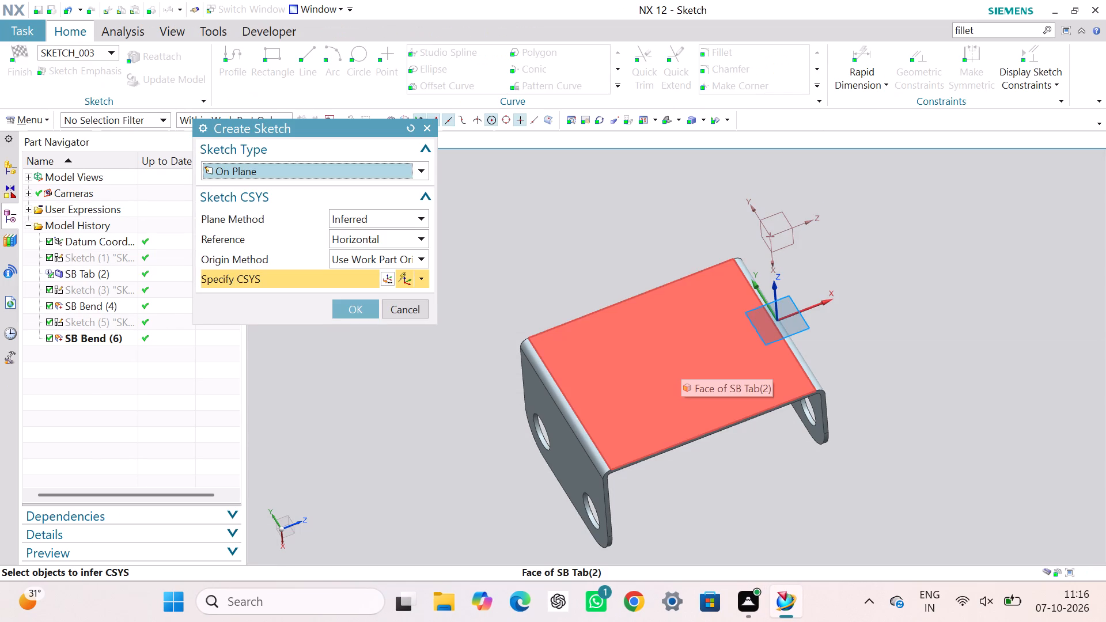
click(682, 359)
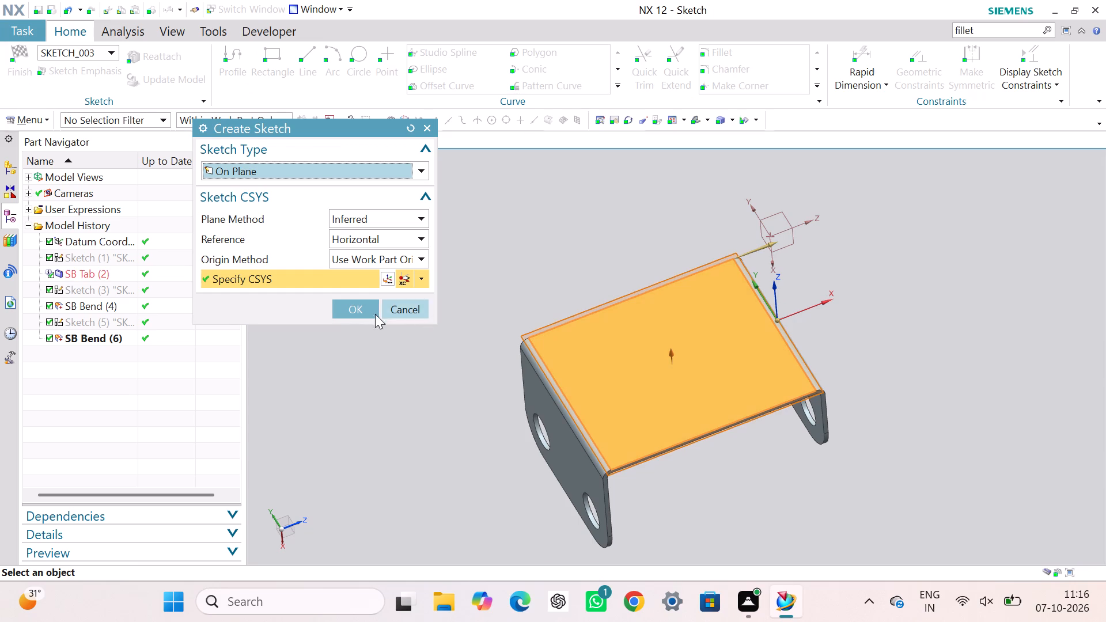
click(358, 309)
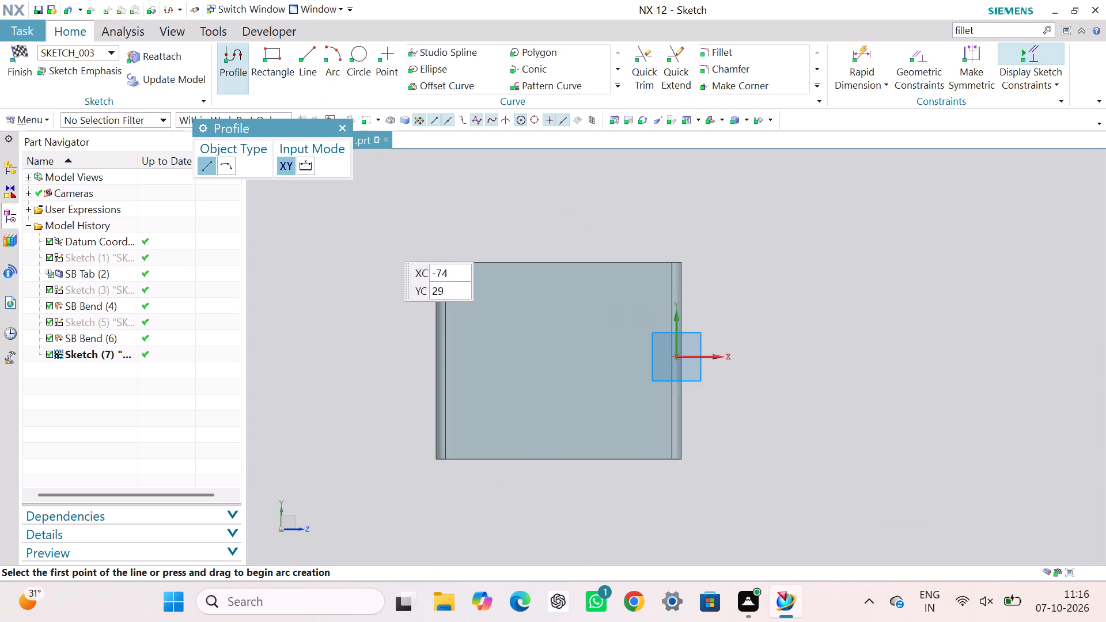
click(343, 126)
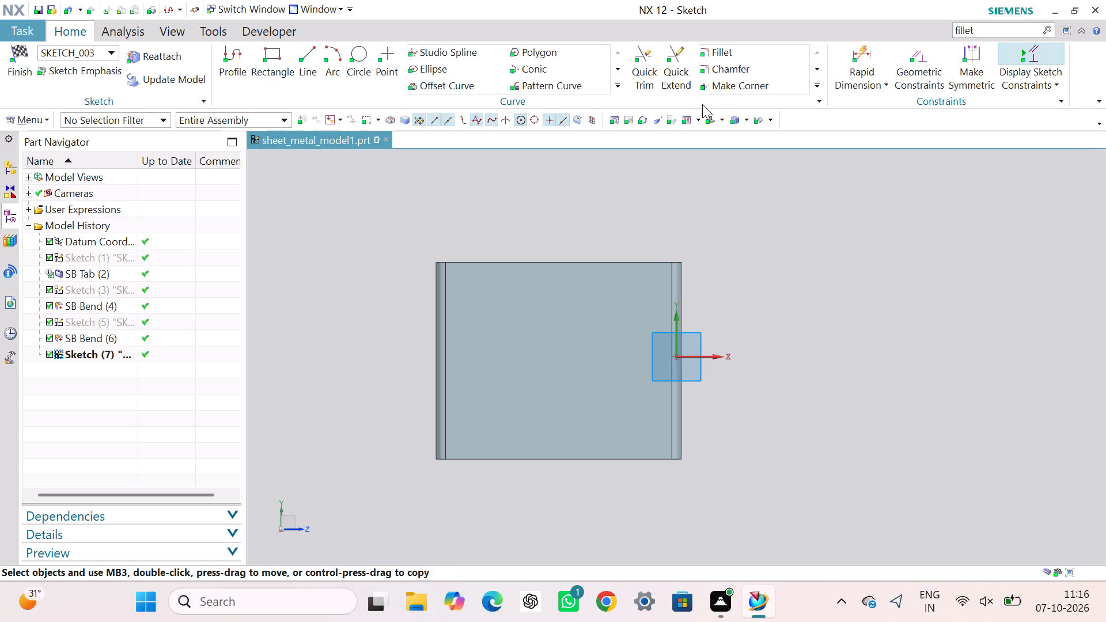
Sketch a row of five circles at about Y 10.9 mm, with diameters from -X to +X of about 4.8, 4.7, 5.3, 6.8 and 6.4 mm.
click(360, 53)
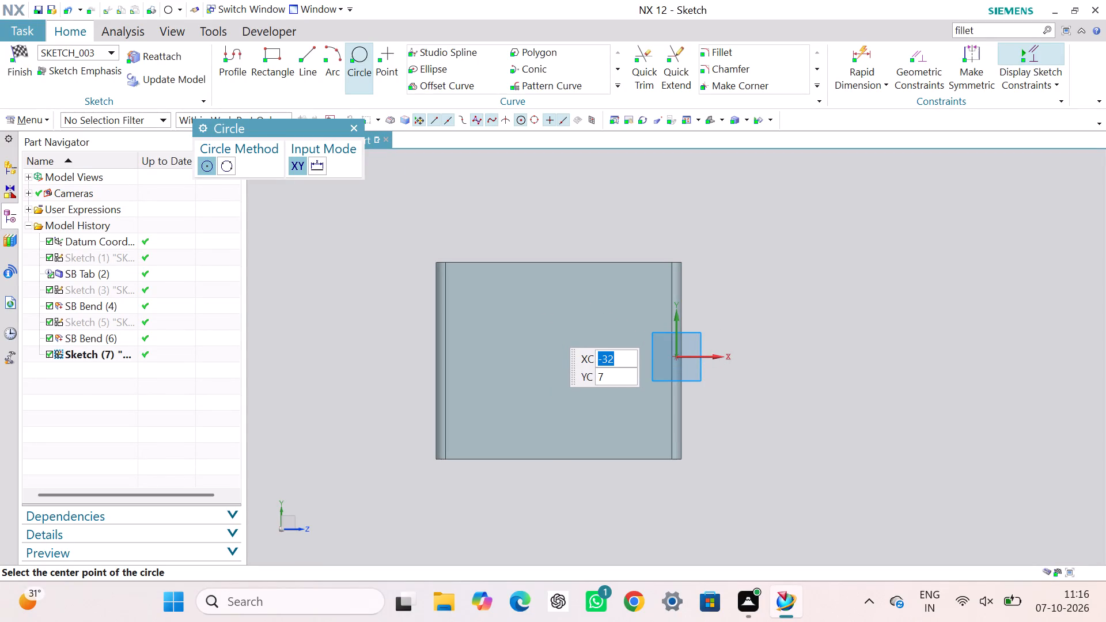
click(482, 314)
click(489, 320)
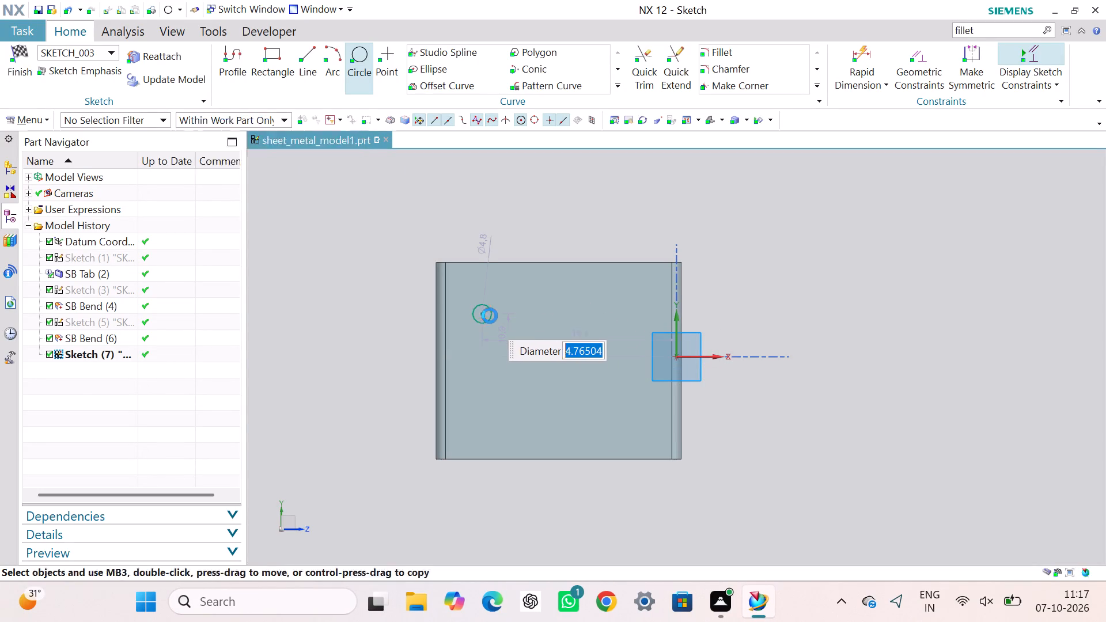
click(516, 310)
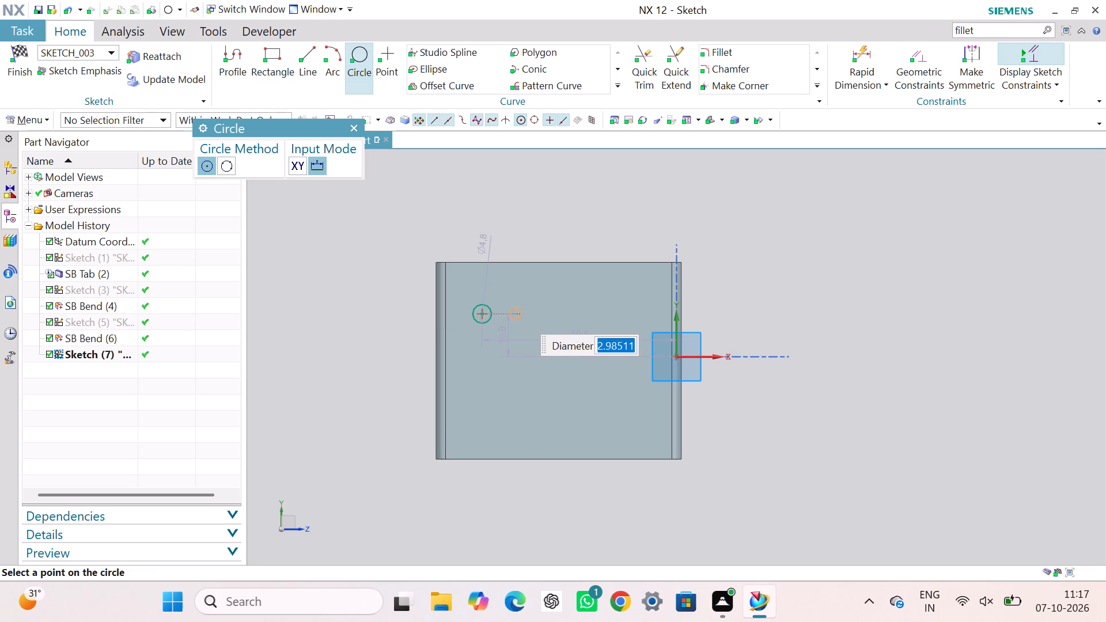
click(525, 318)
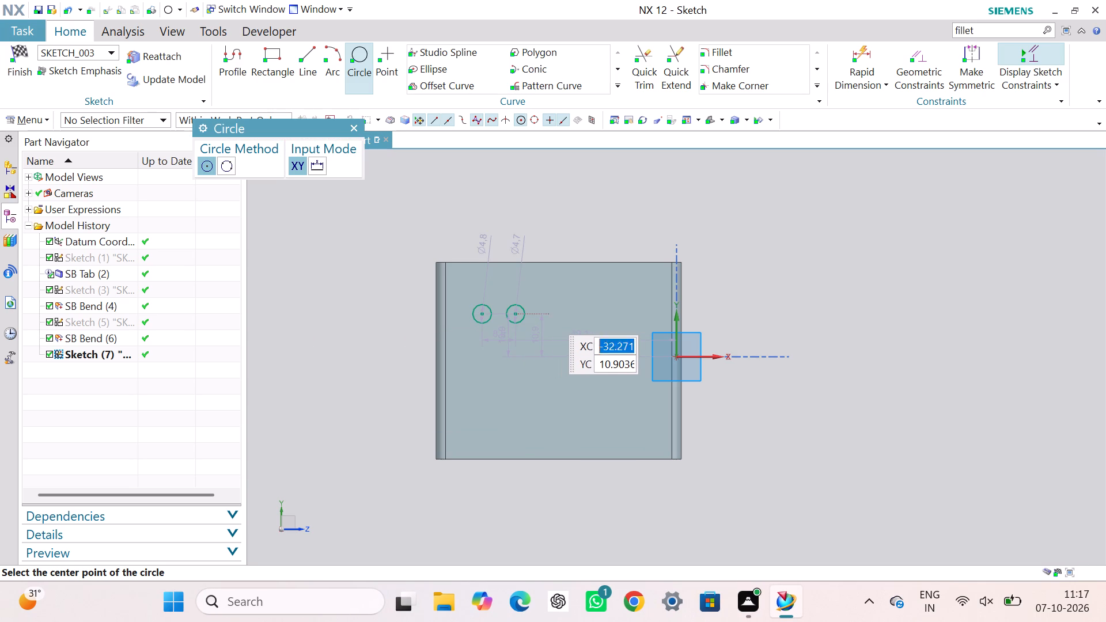
click(563, 316)
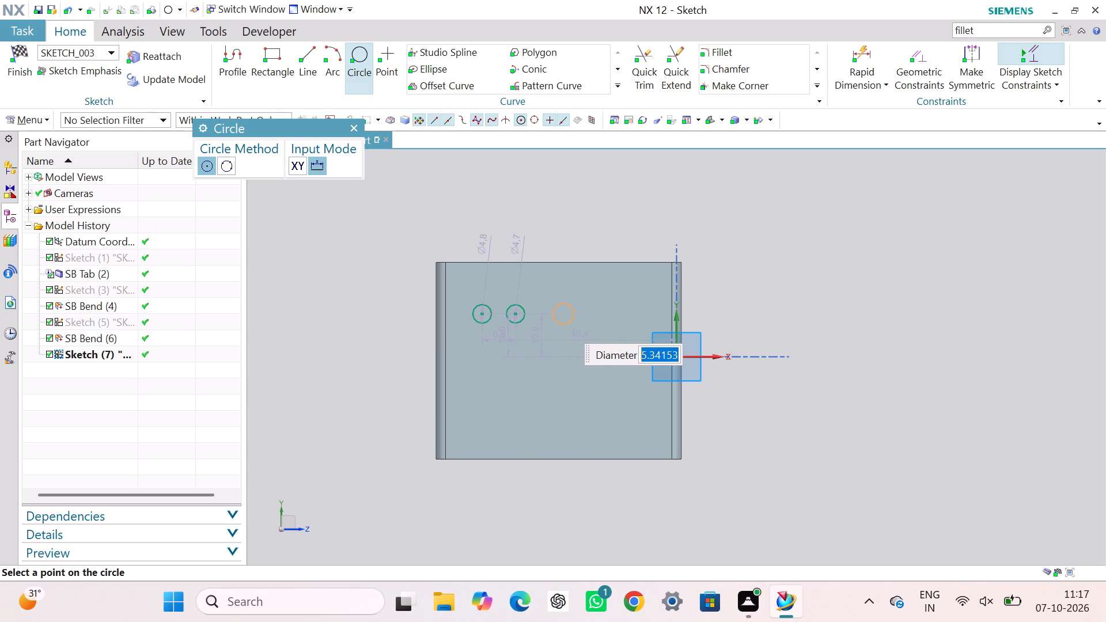
click(565, 324)
click(609, 321)
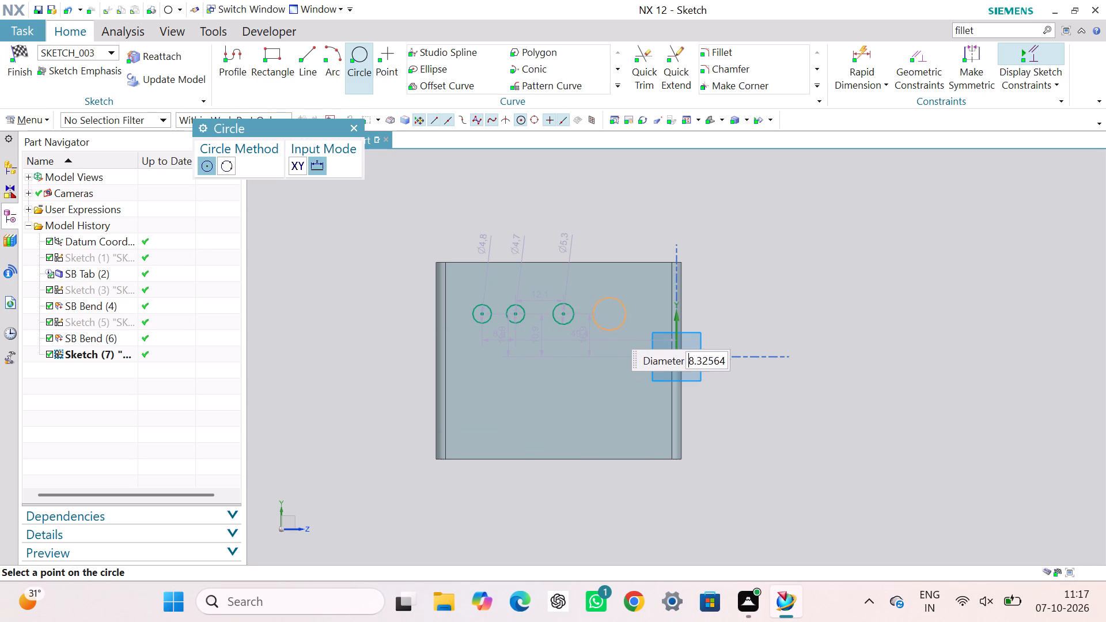
click(611, 327)
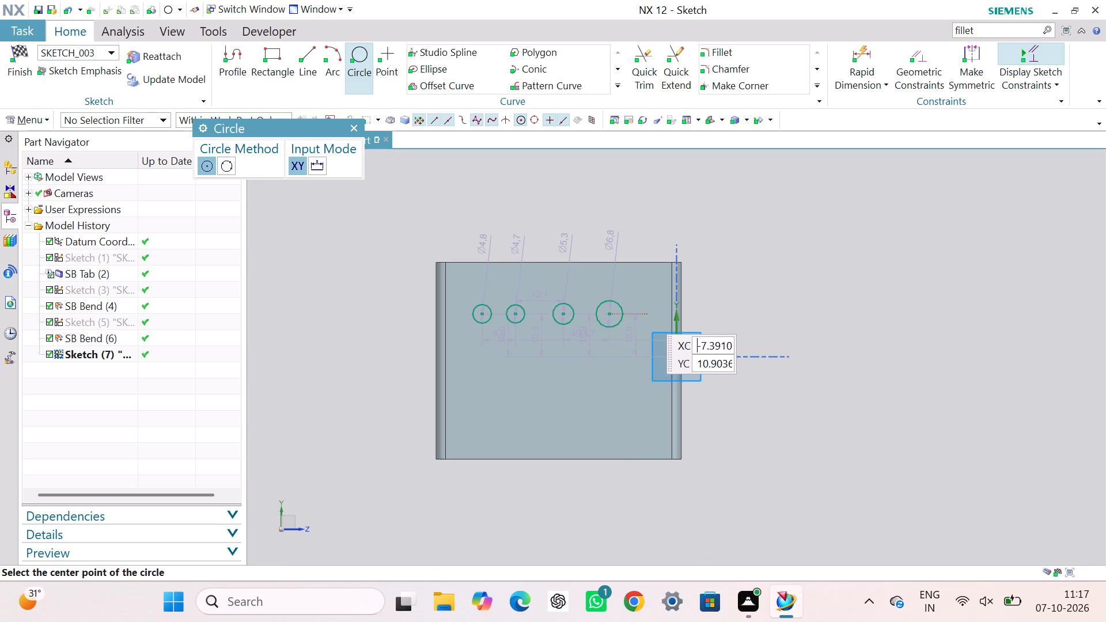
click(647, 315)
click(647, 327)
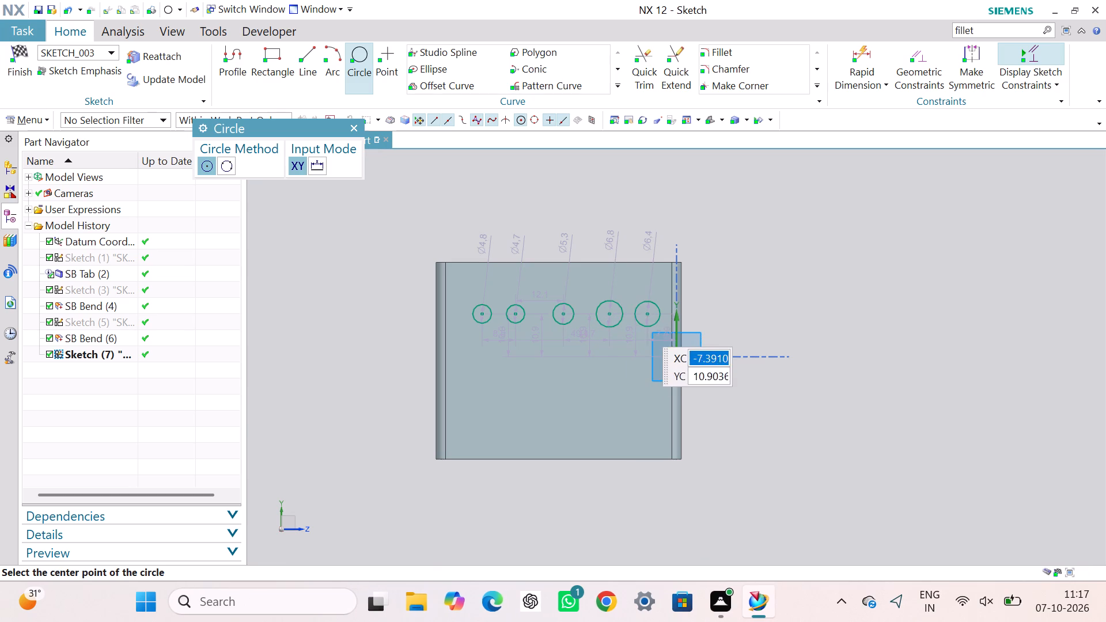
Sketch a second row of five circles at about Y -18.2 mm, each centred in line below a circle of the first row.
click(644, 428)
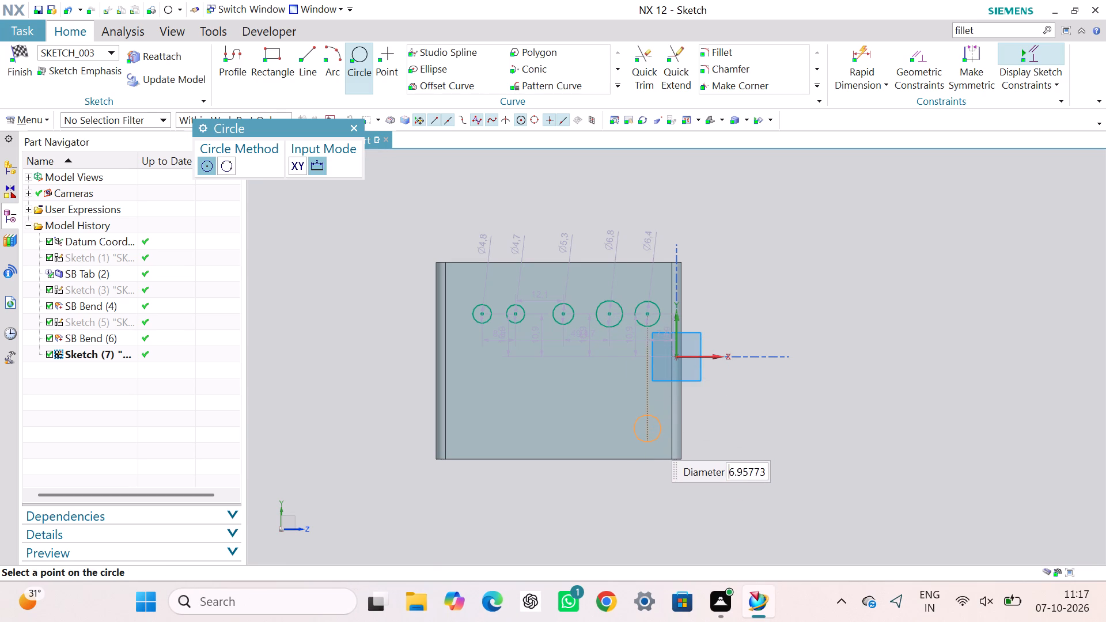
click(653, 441)
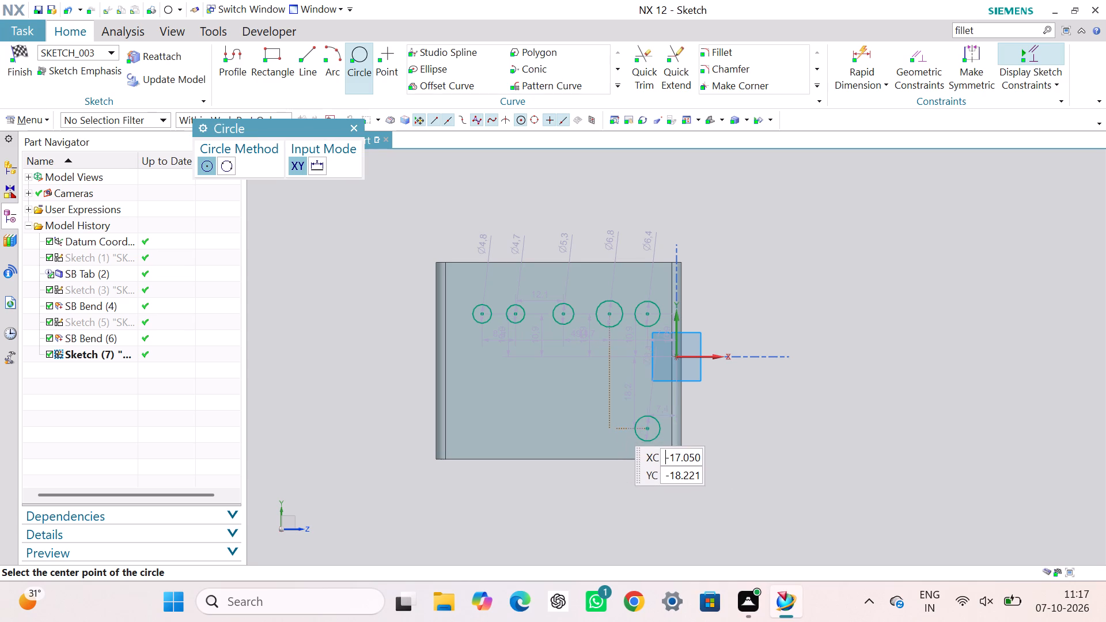
click(615, 427)
click(617, 434)
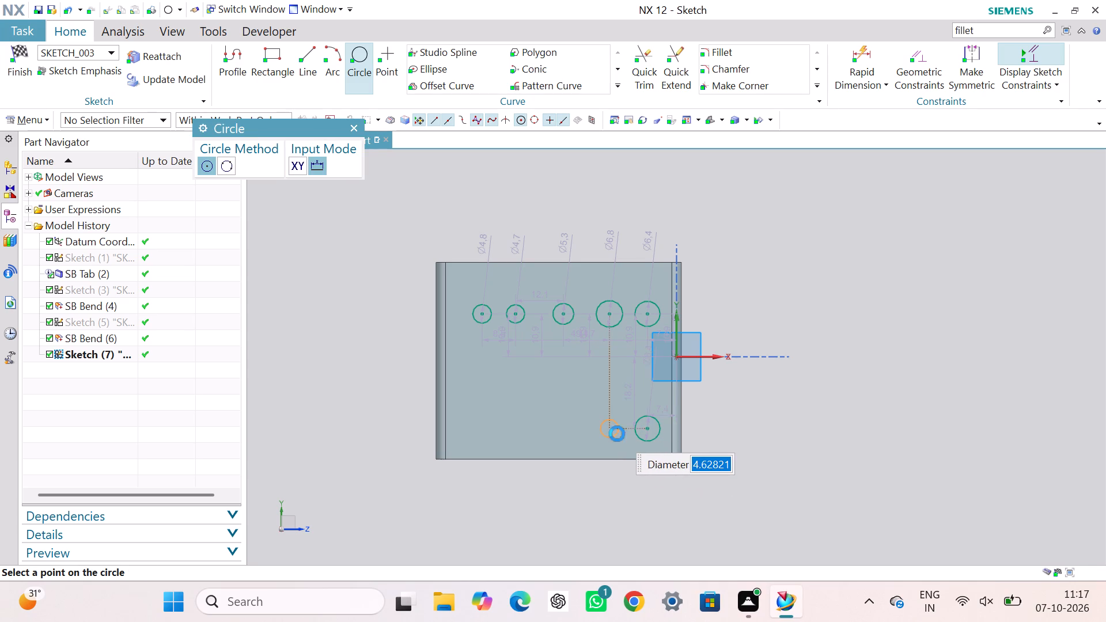
click(566, 430)
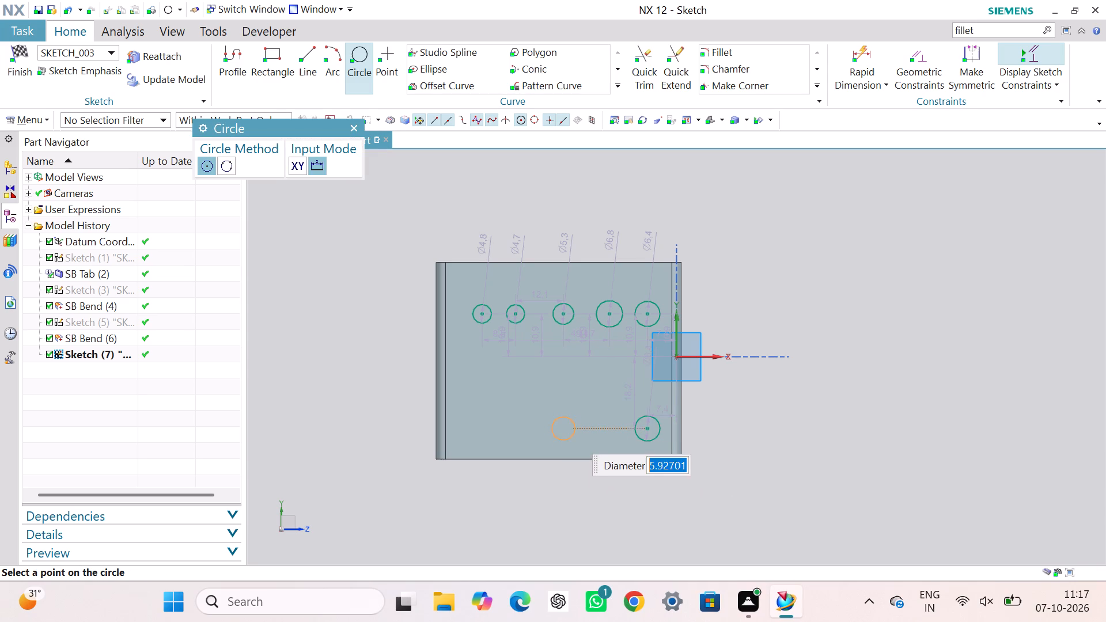
click(573, 434)
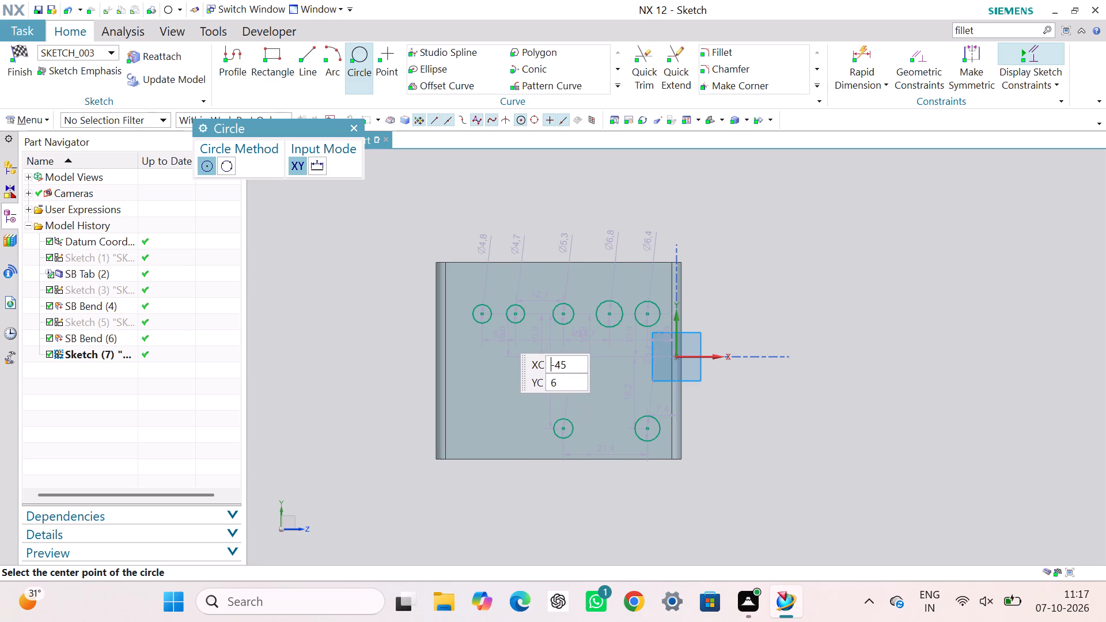
click(517, 426)
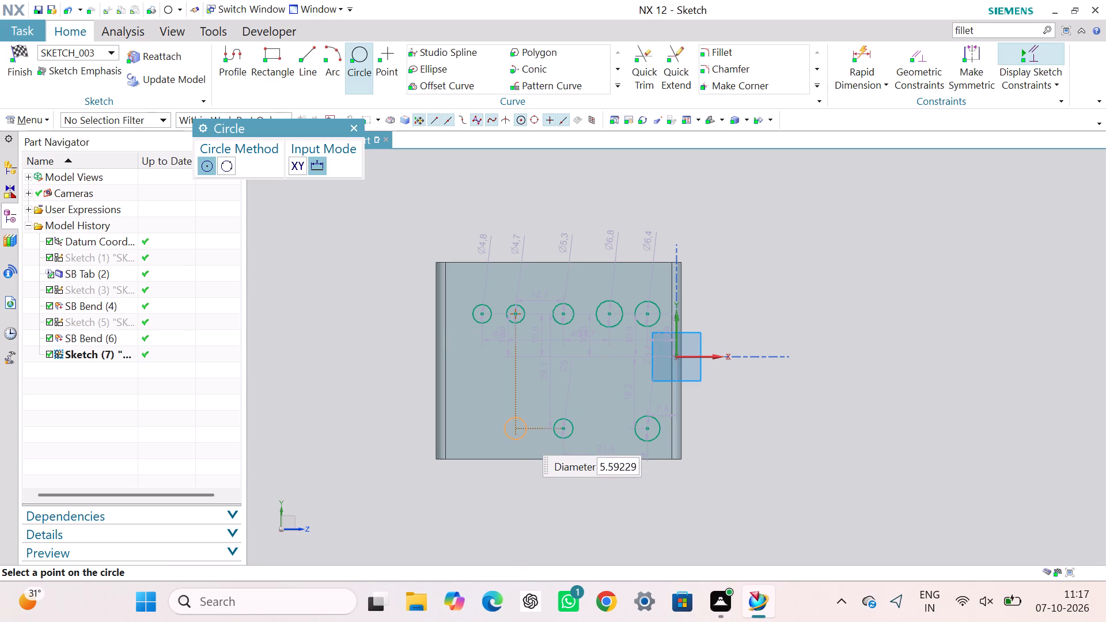
click(524, 436)
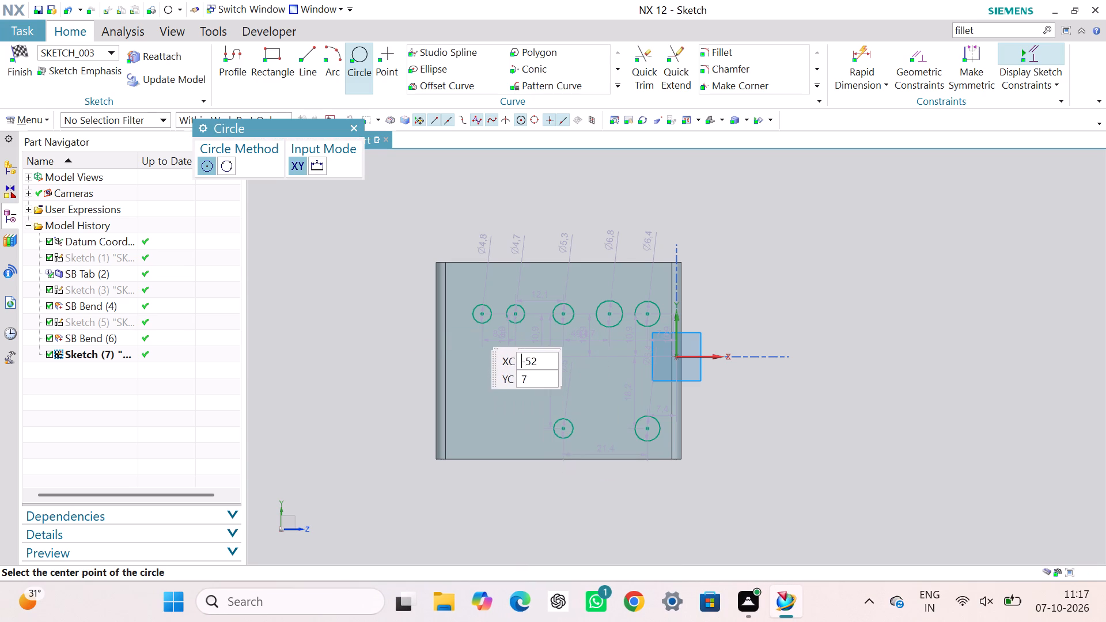
click(482, 430)
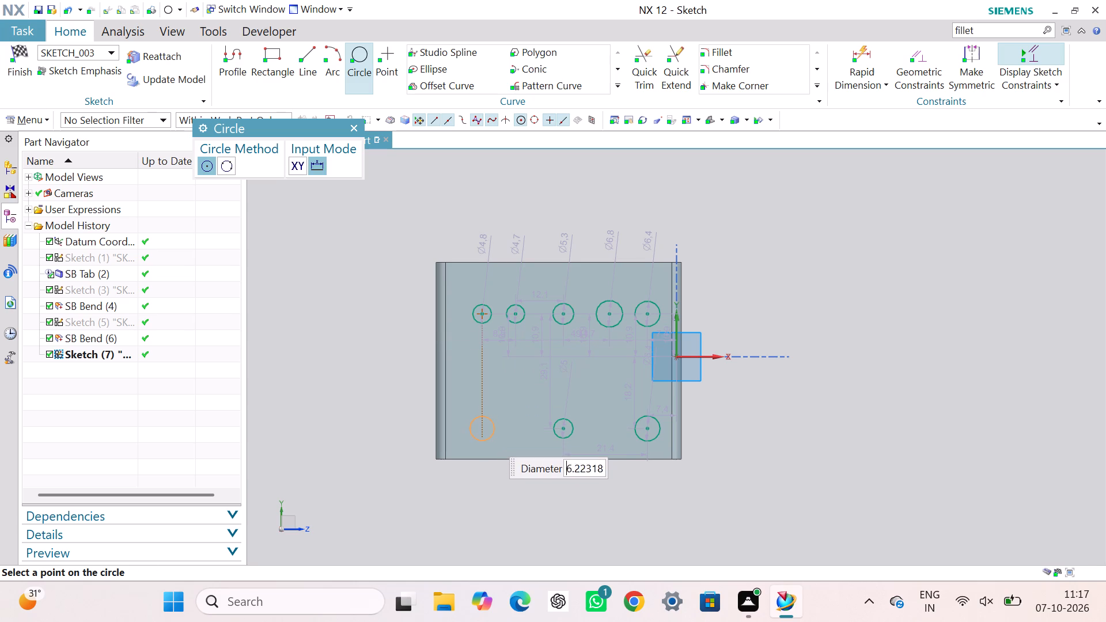
click(490, 438)
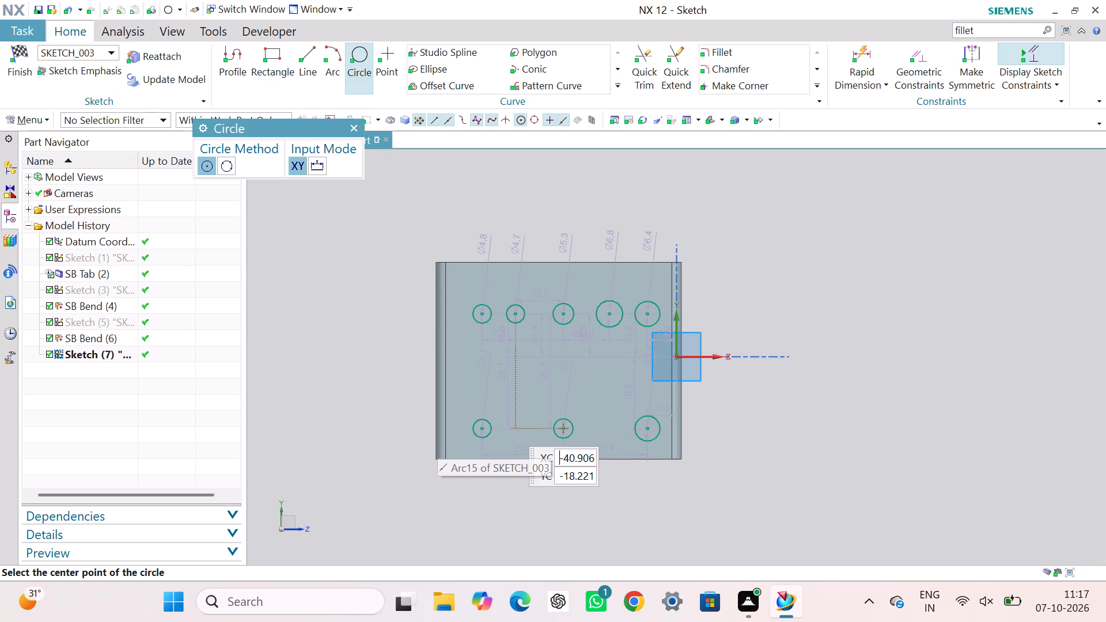
click(509, 427)
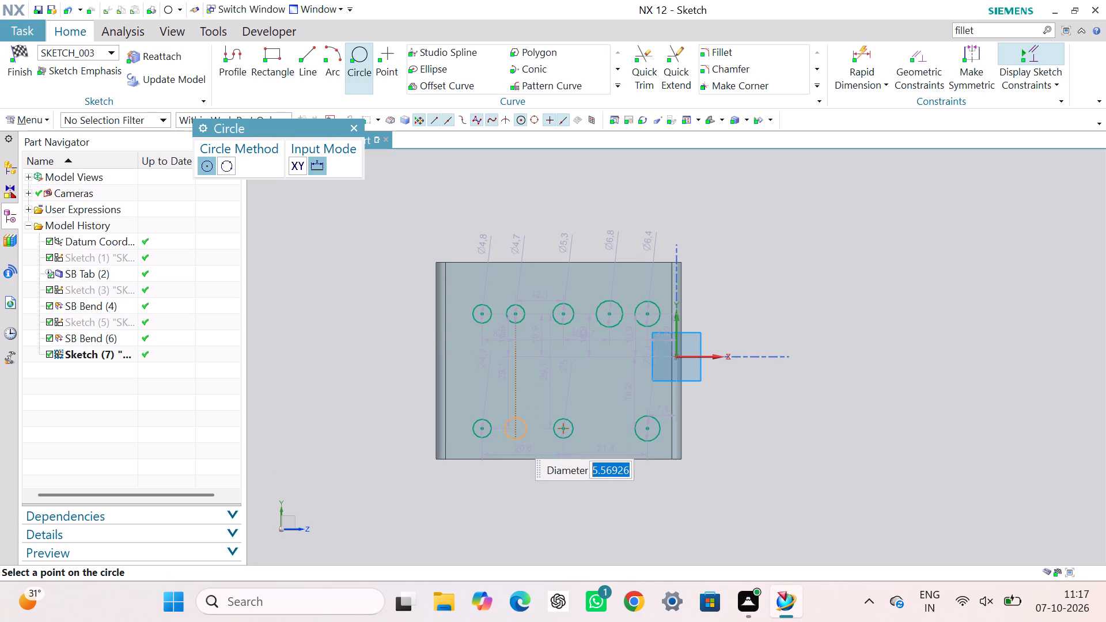
click(516, 439)
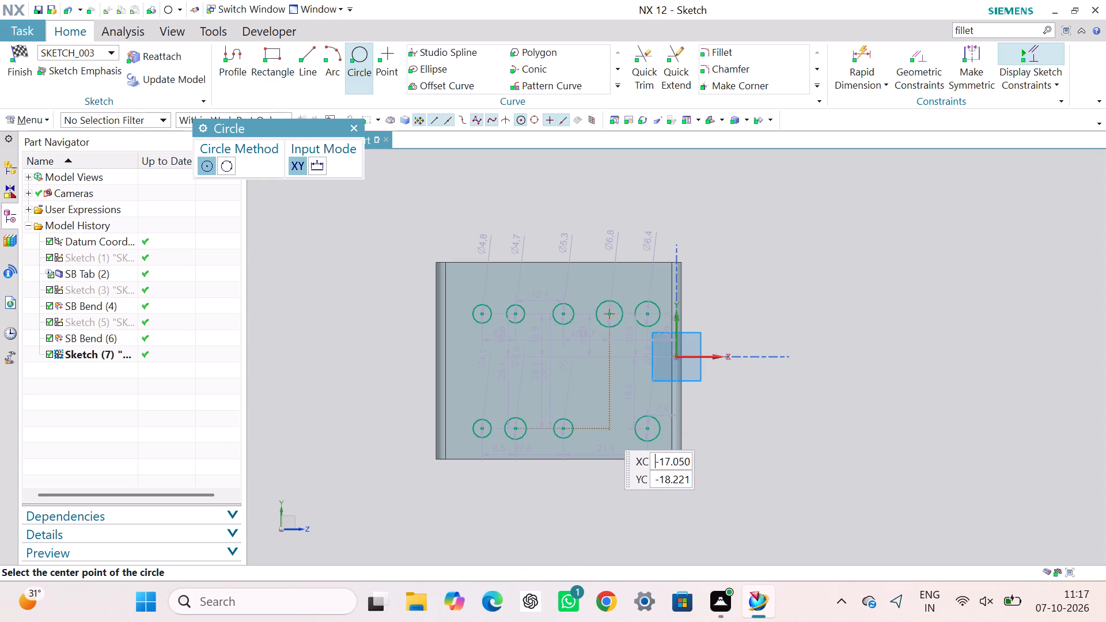
click(608, 428)
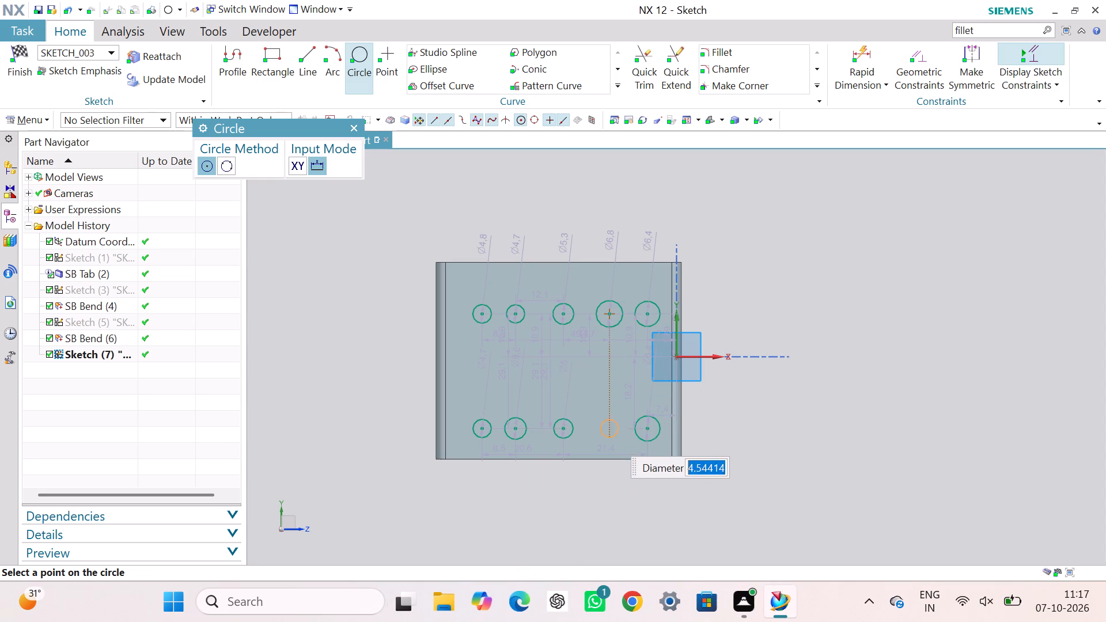
click(613, 441)
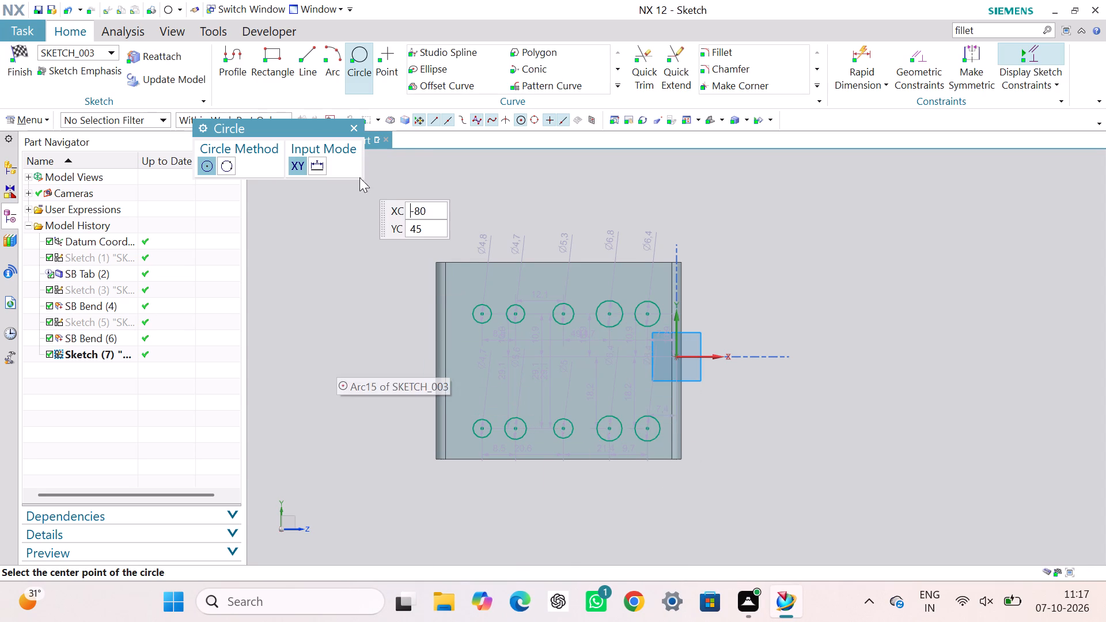
click(359, 124)
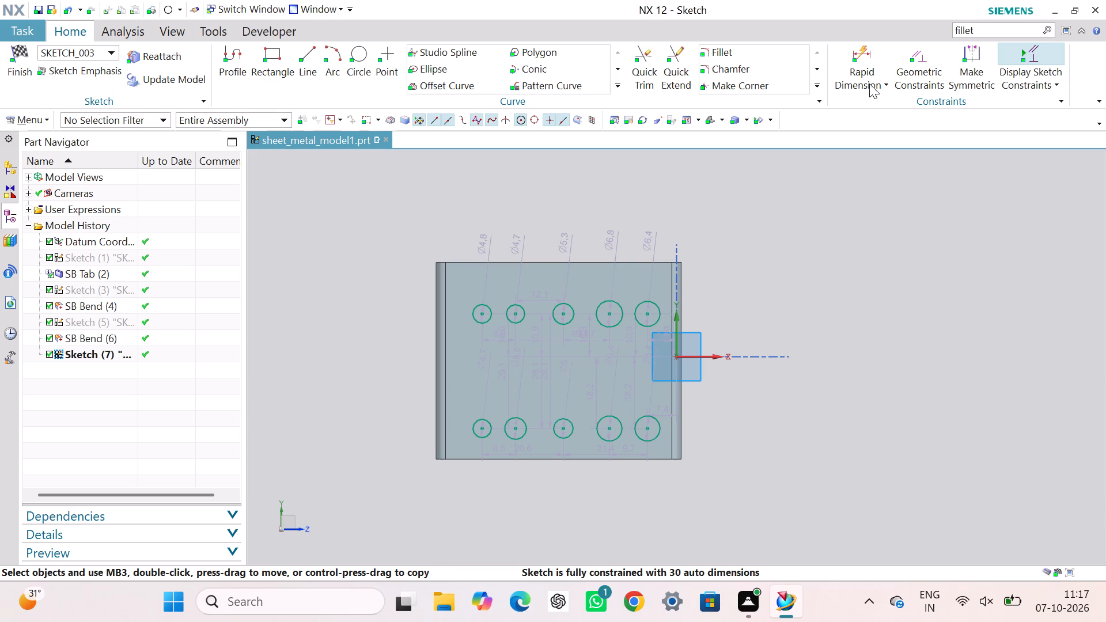
Apply a Vertical Alignment constraint between the centres of each of the five circle pairs across the two rows.
click(911, 56)
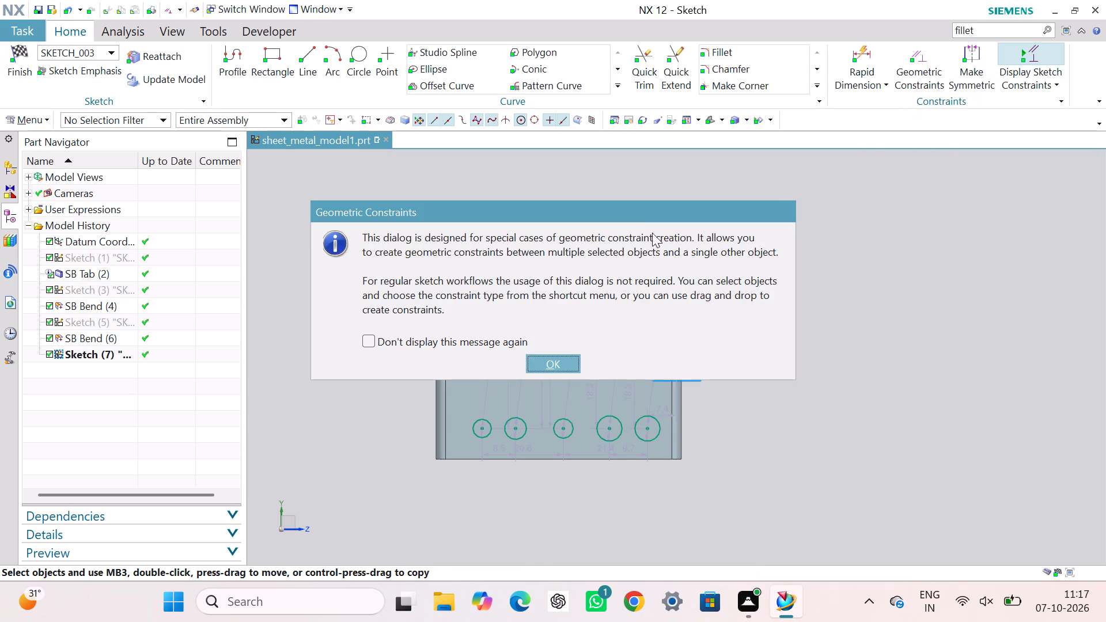
click(539, 361)
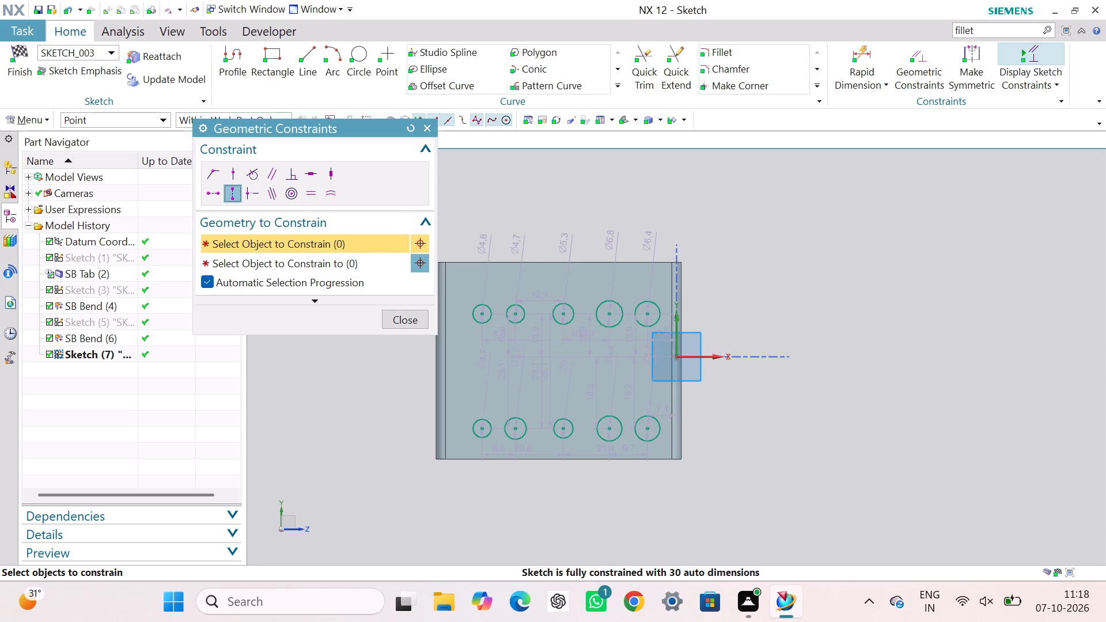
click(647, 313)
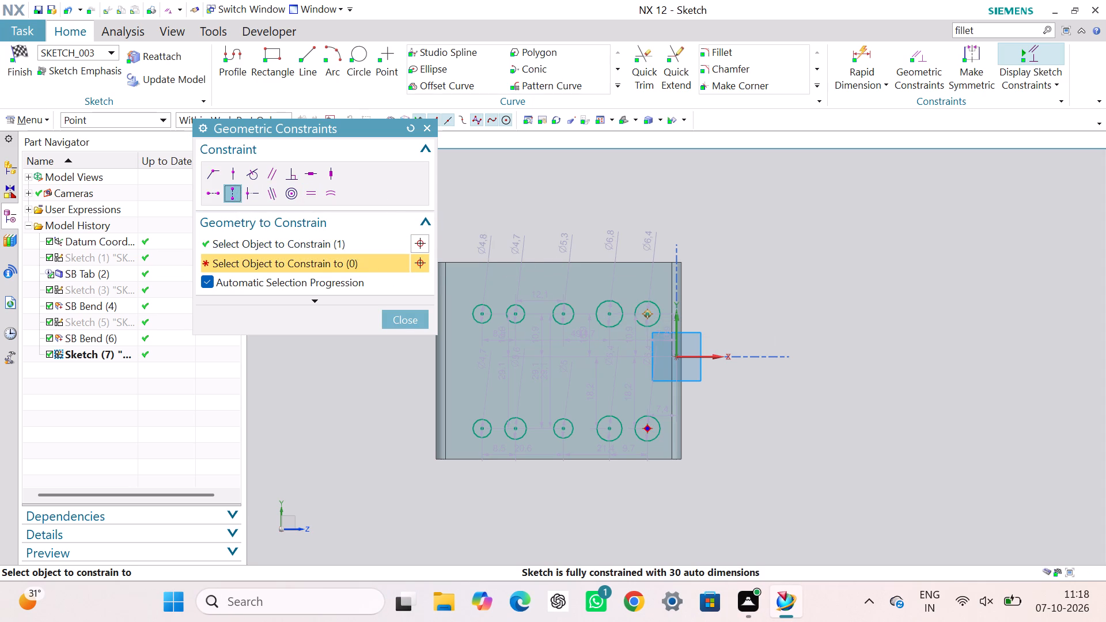
click(651, 427)
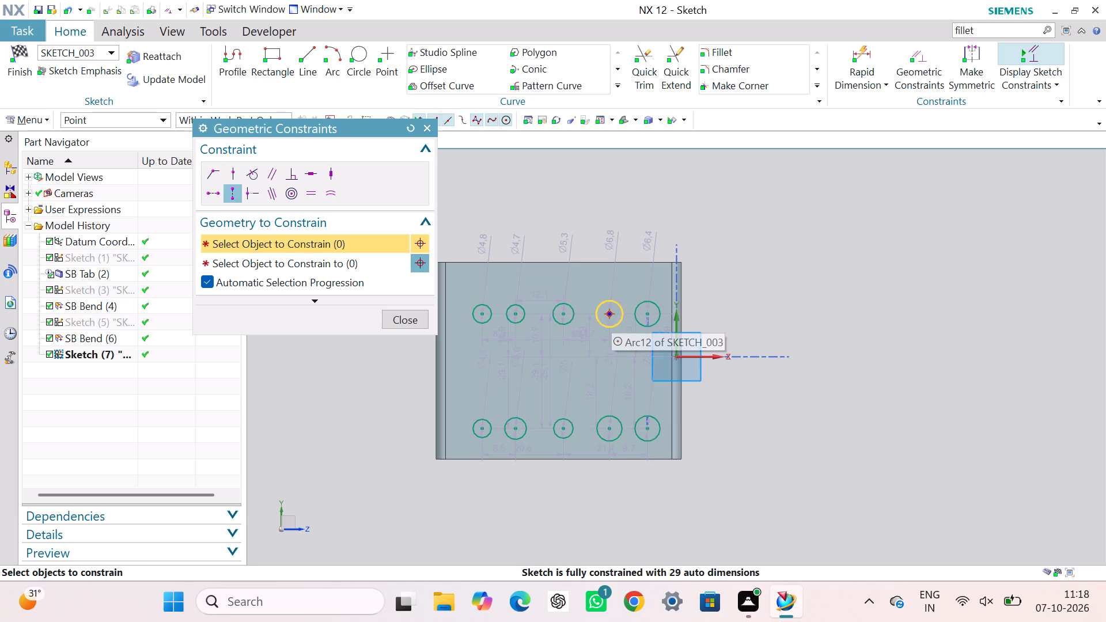
click(611, 313)
click(609, 429)
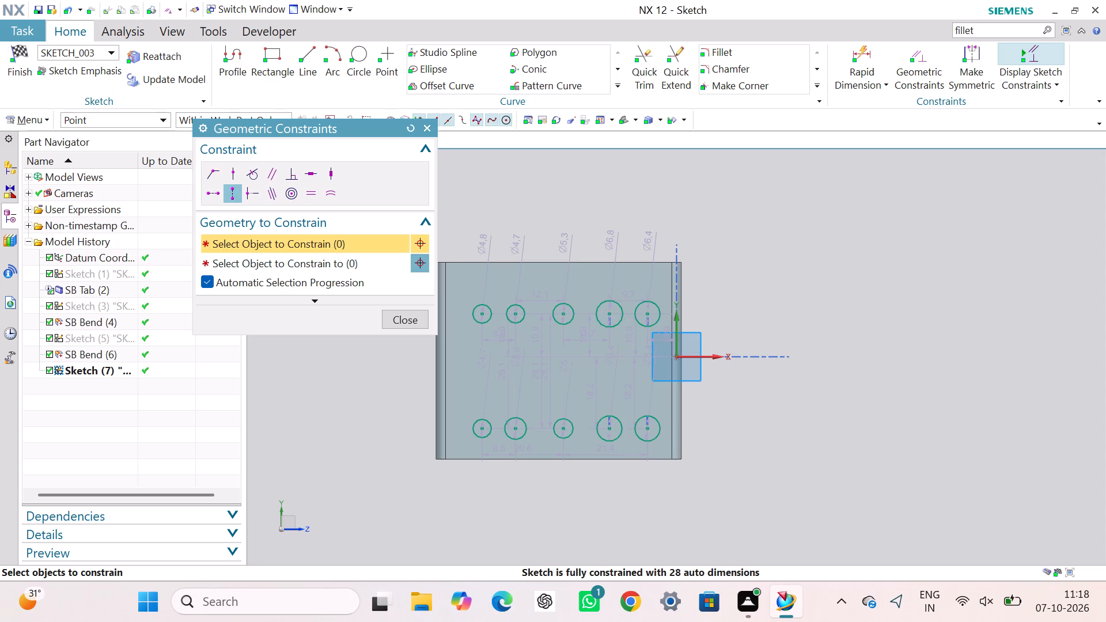
click(566, 313)
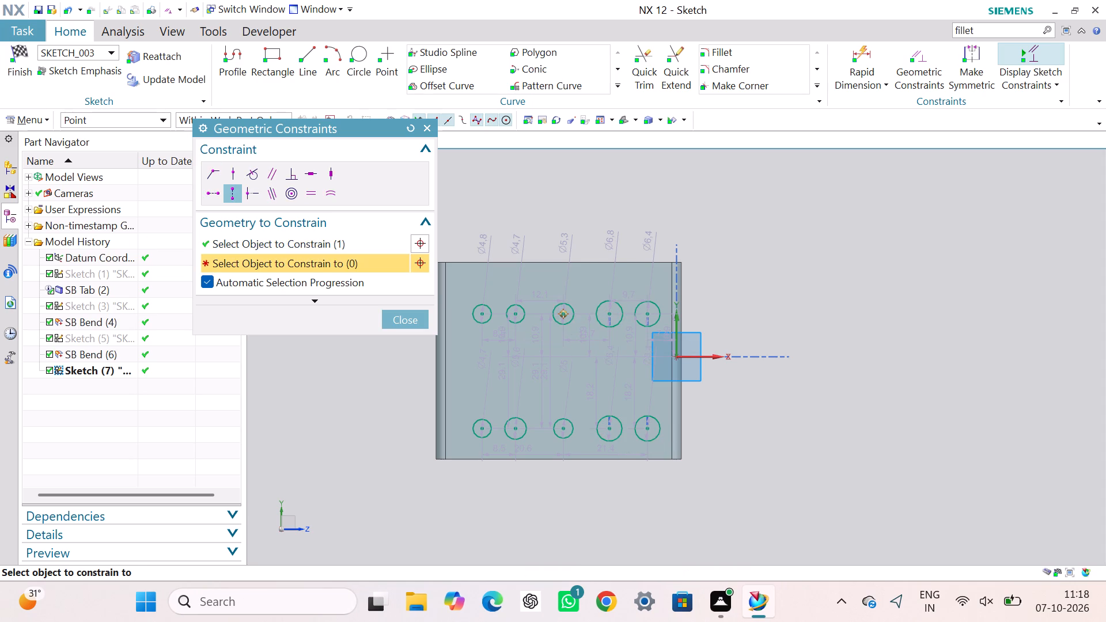
click(564, 428)
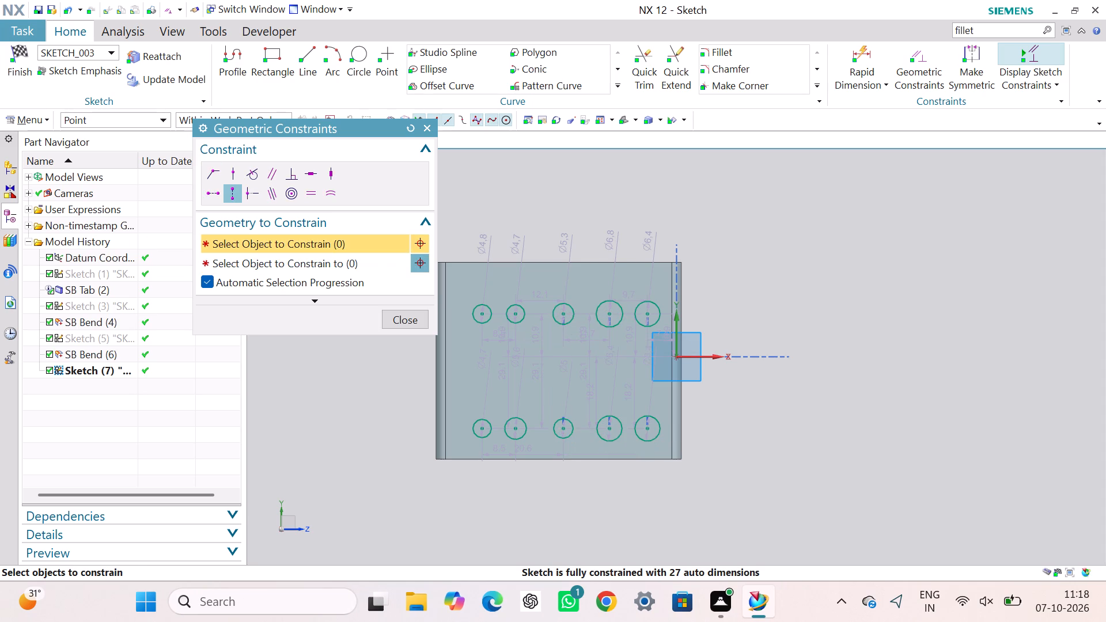
click(517, 313)
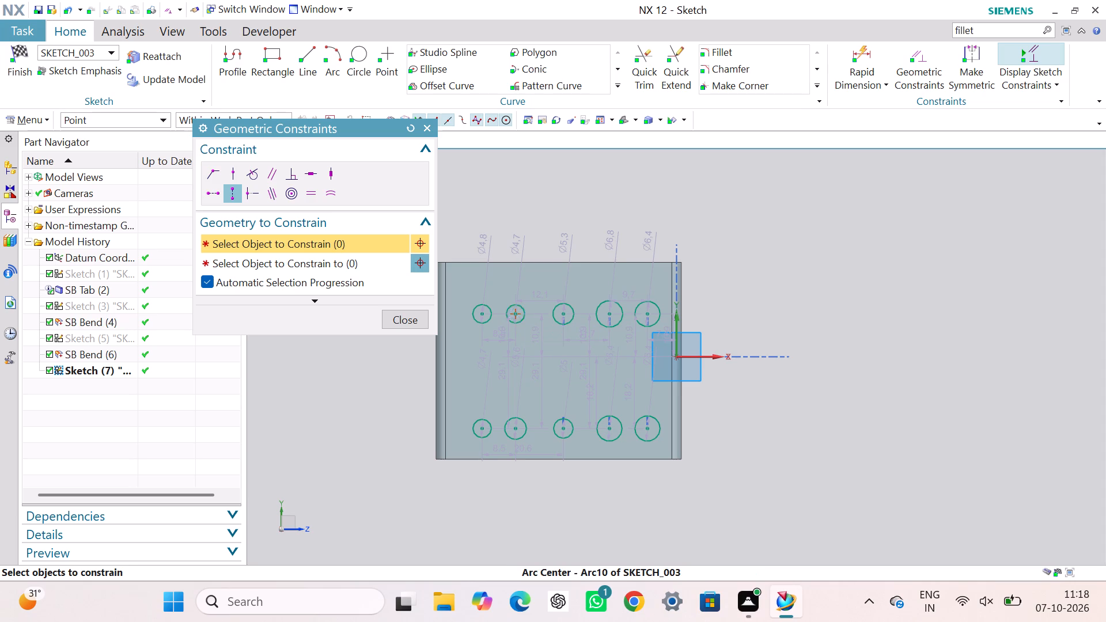
click(516, 428)
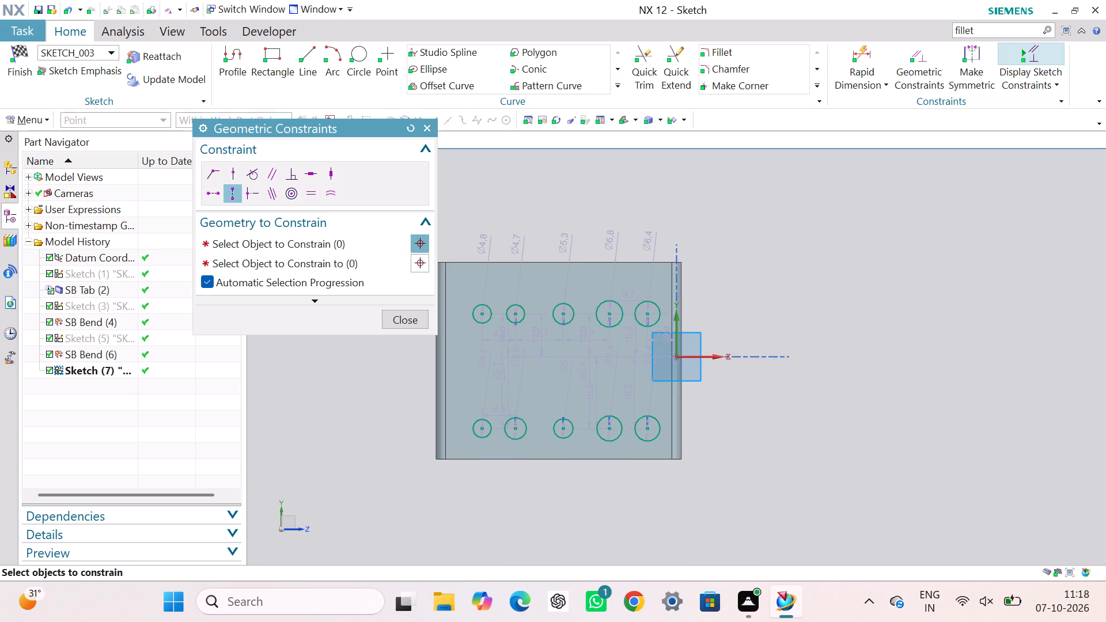
click(483, 313)
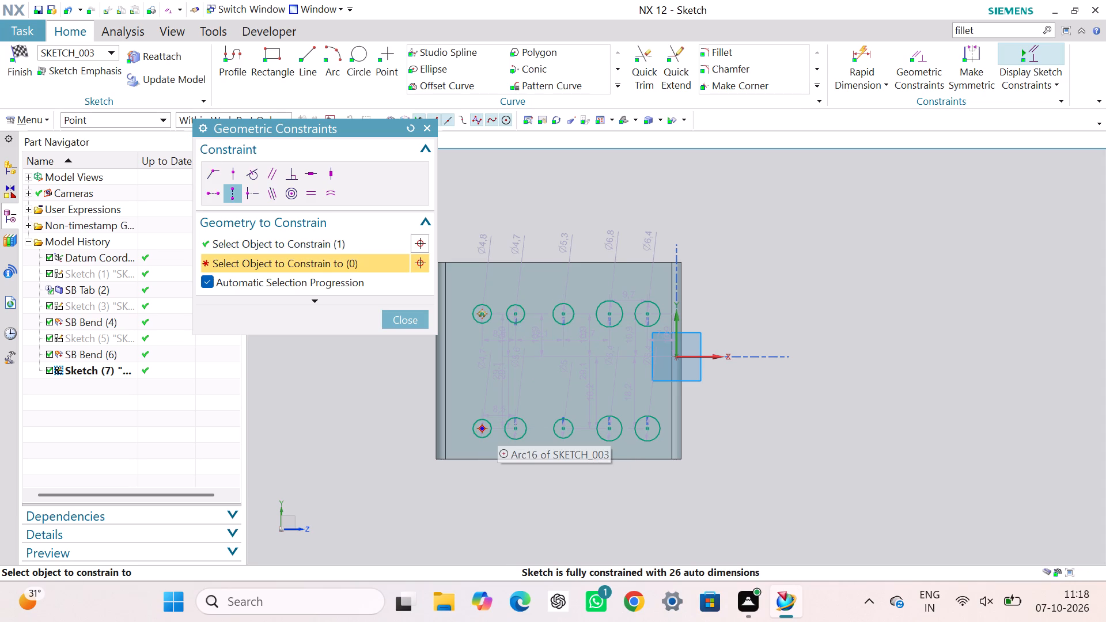
click(483, 426)
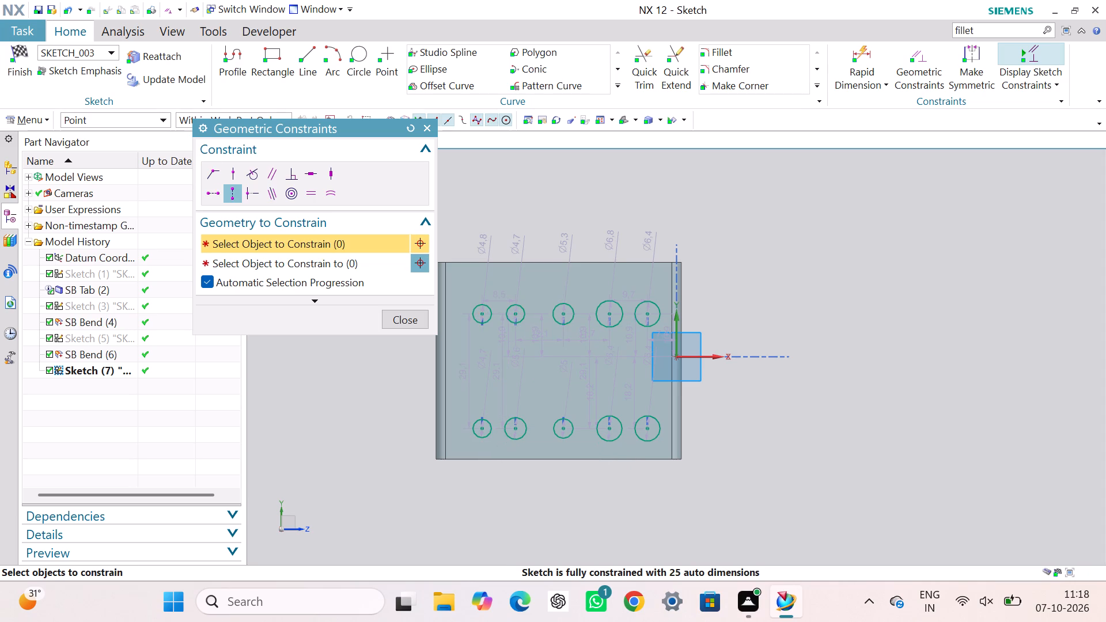
Apply Horizontal Alignment constraints between the centres of neighbouring circles along the row above the X axis.
click(217, 191)
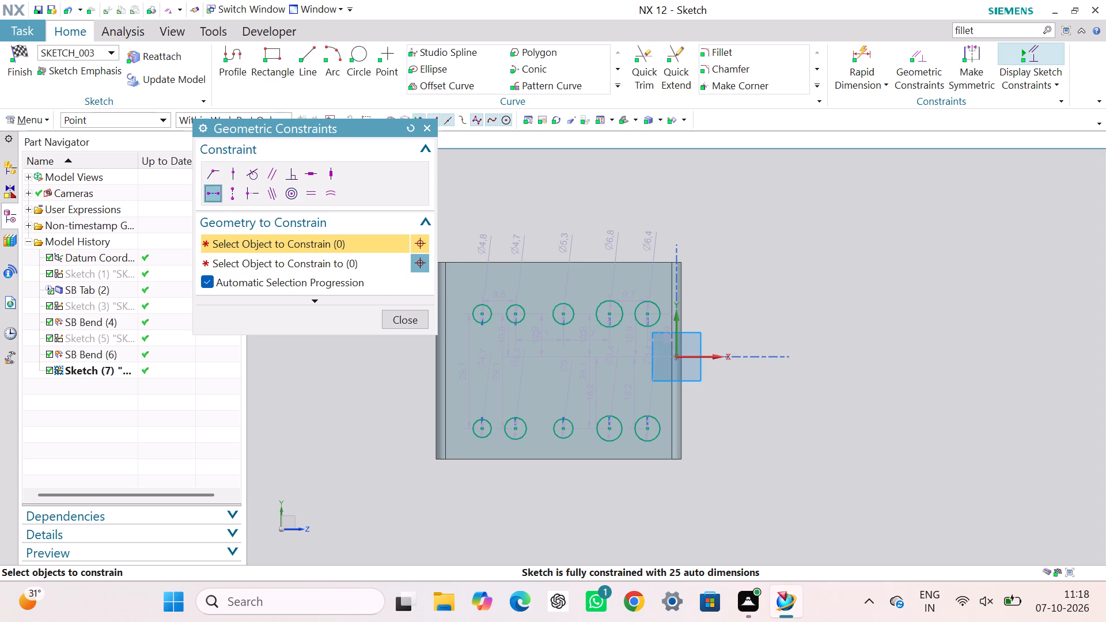
click(484, 314)
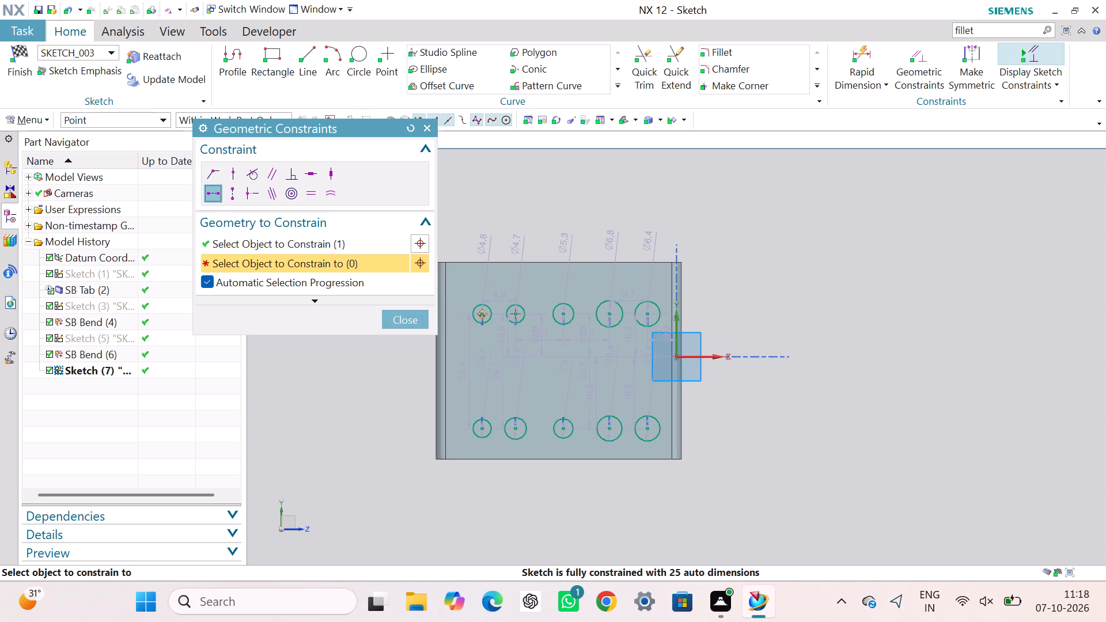
click(514, 312)
click(514, 313)
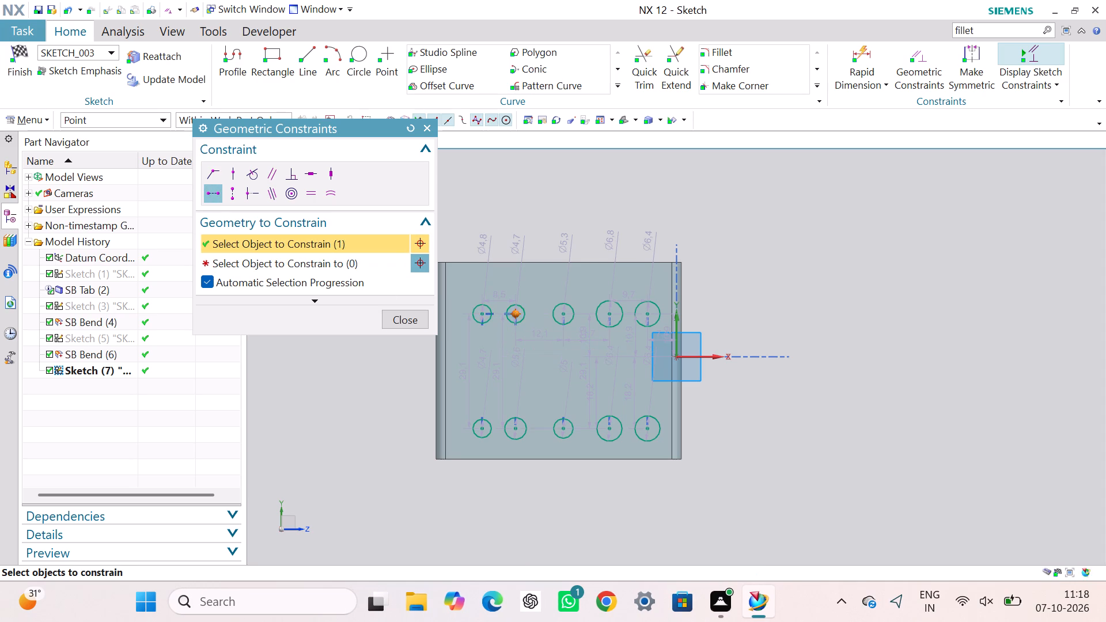
click(566, 313)
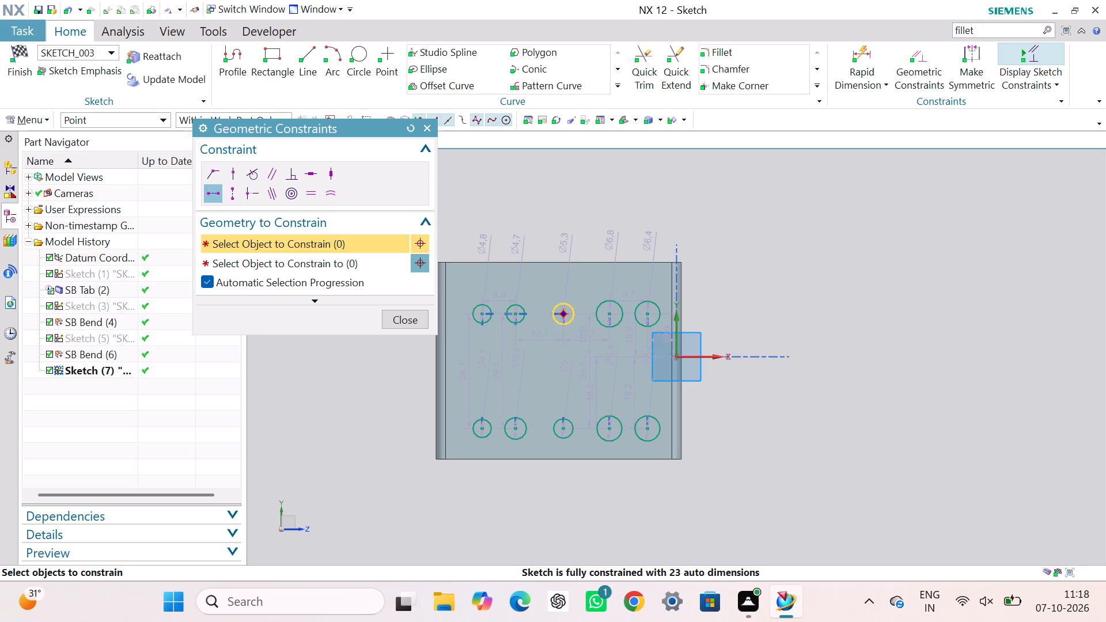
click(565, 314)
click(609, 314)
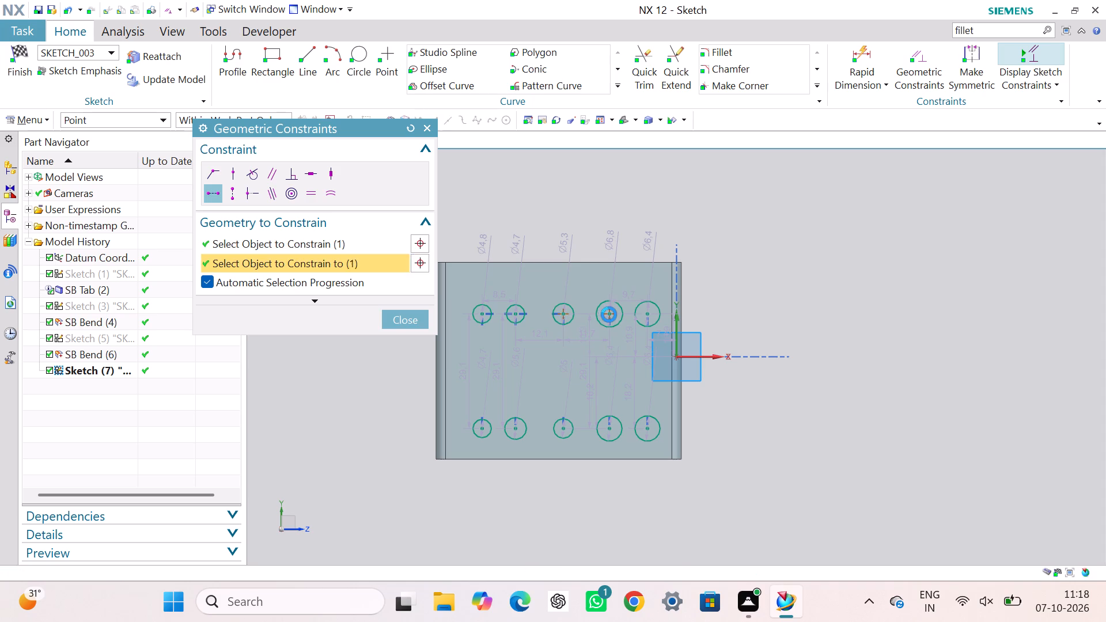
click(609, 314)
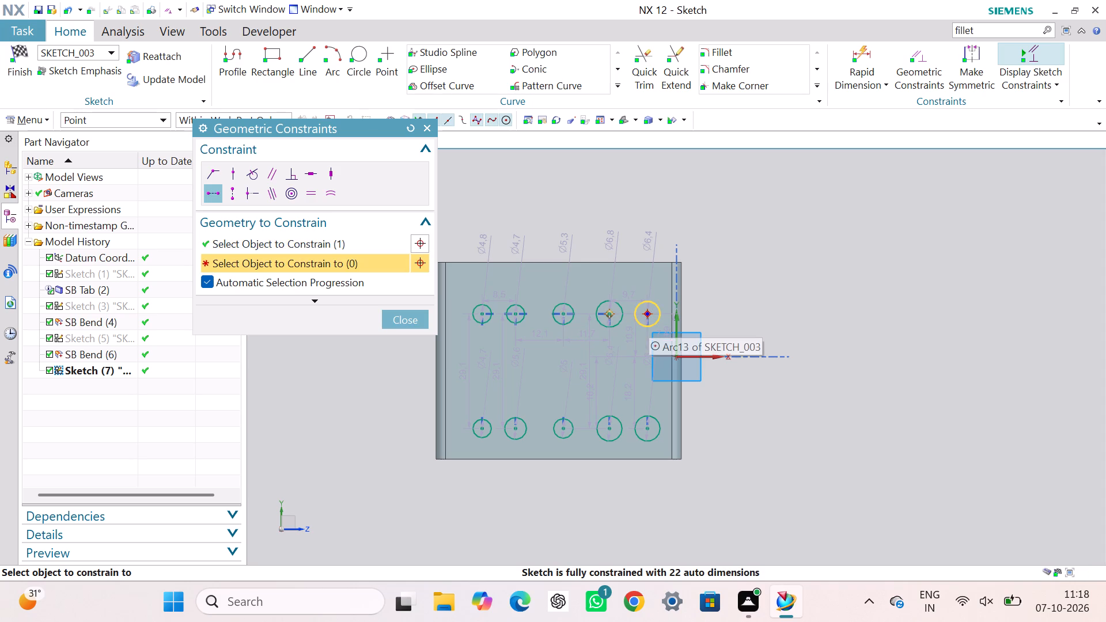
click(649, 316)
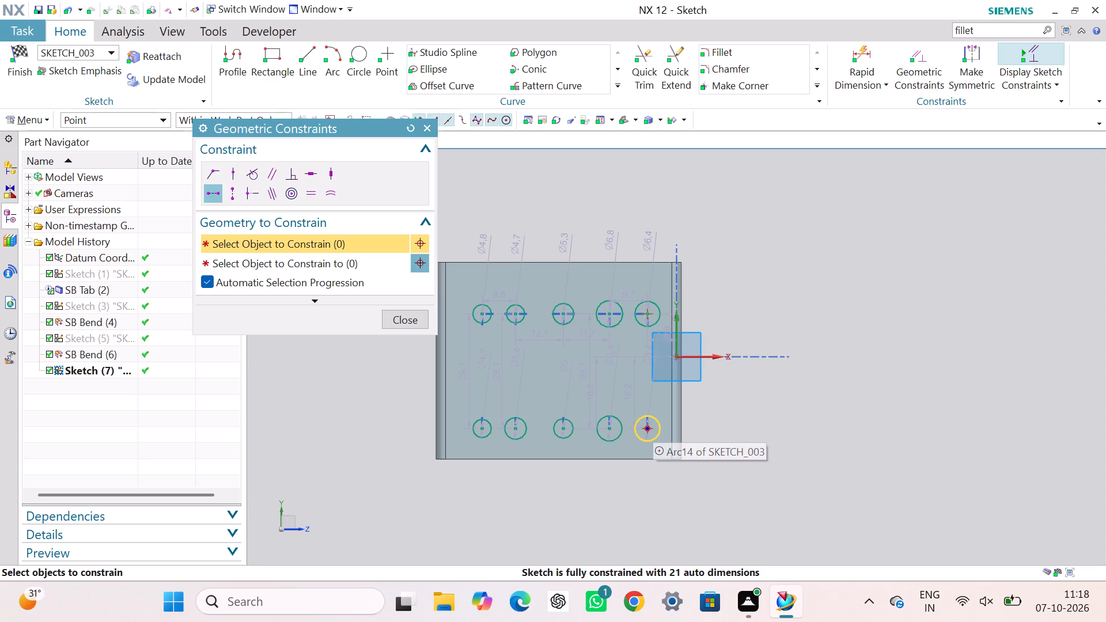
Apply Horizontal Alignment constraints between the centres of neighbouring circles along the row below the X axis.
click(648, 426)
click(607, 431)
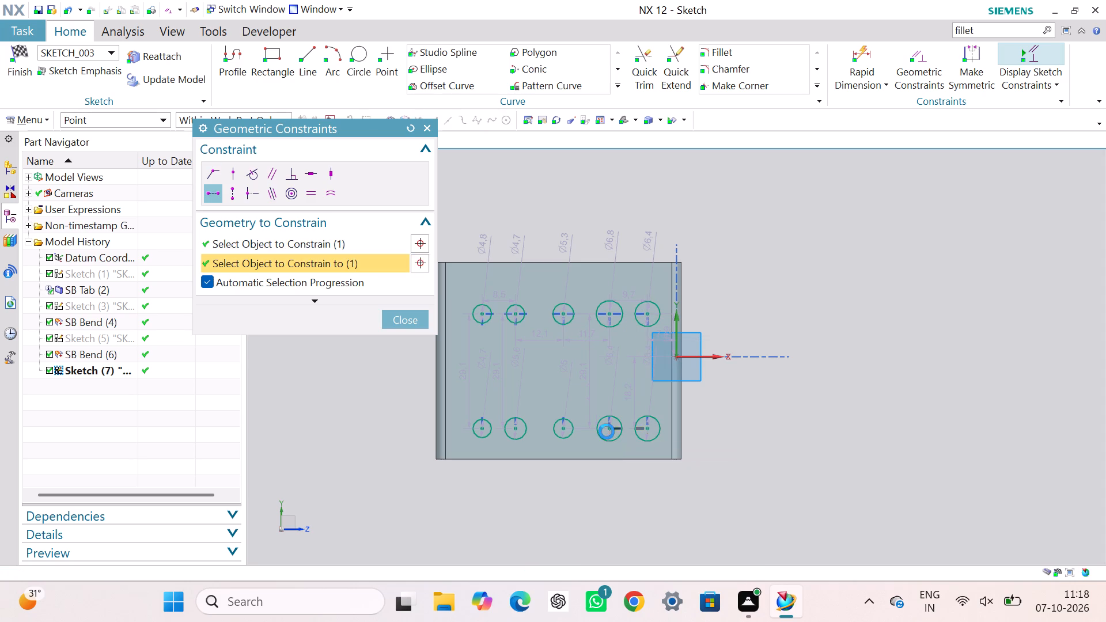
click(609, 430)
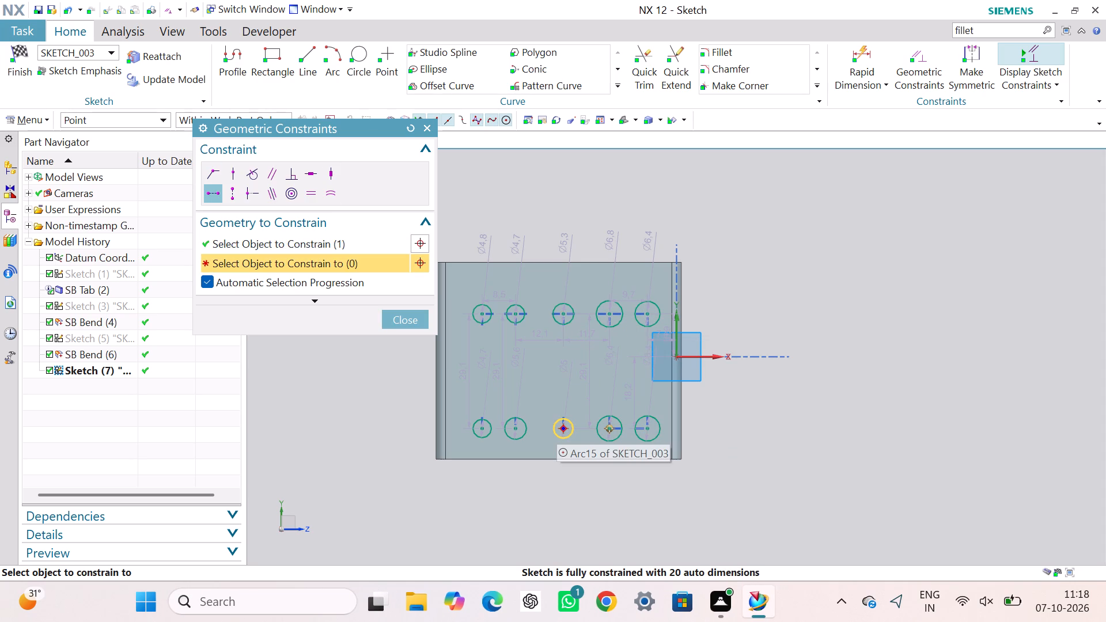
click(565, 427)
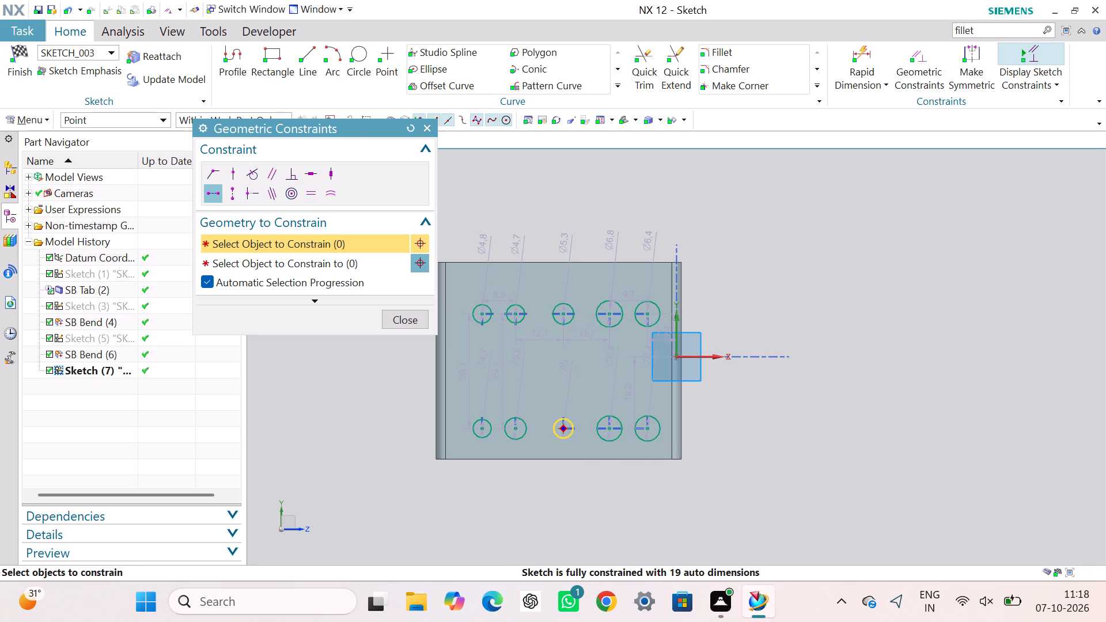
click(517, 424)
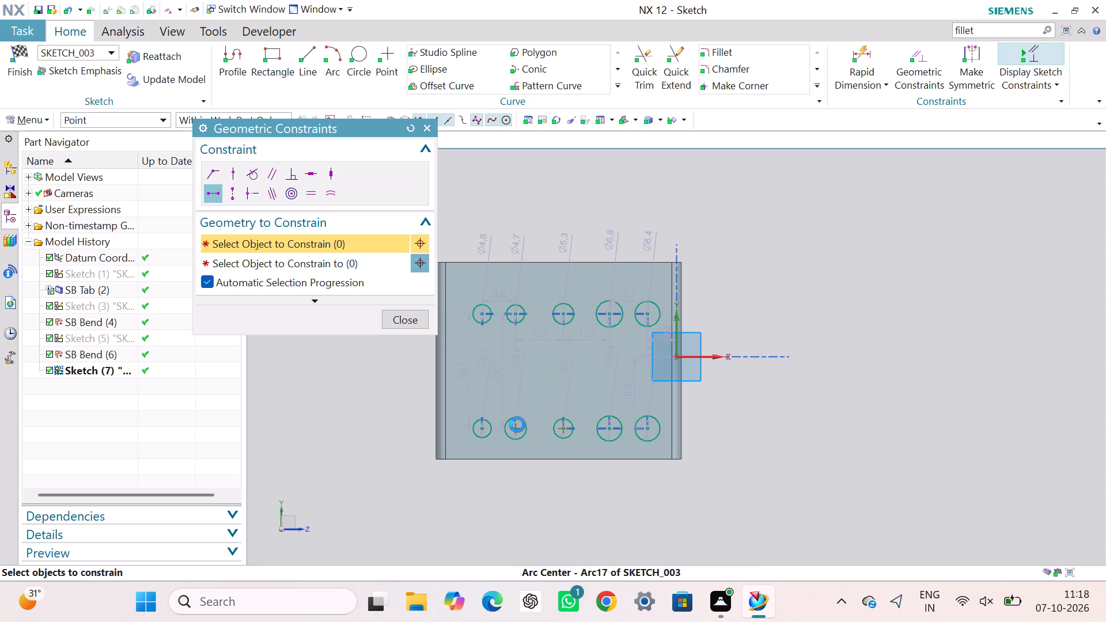
click(483, 428)
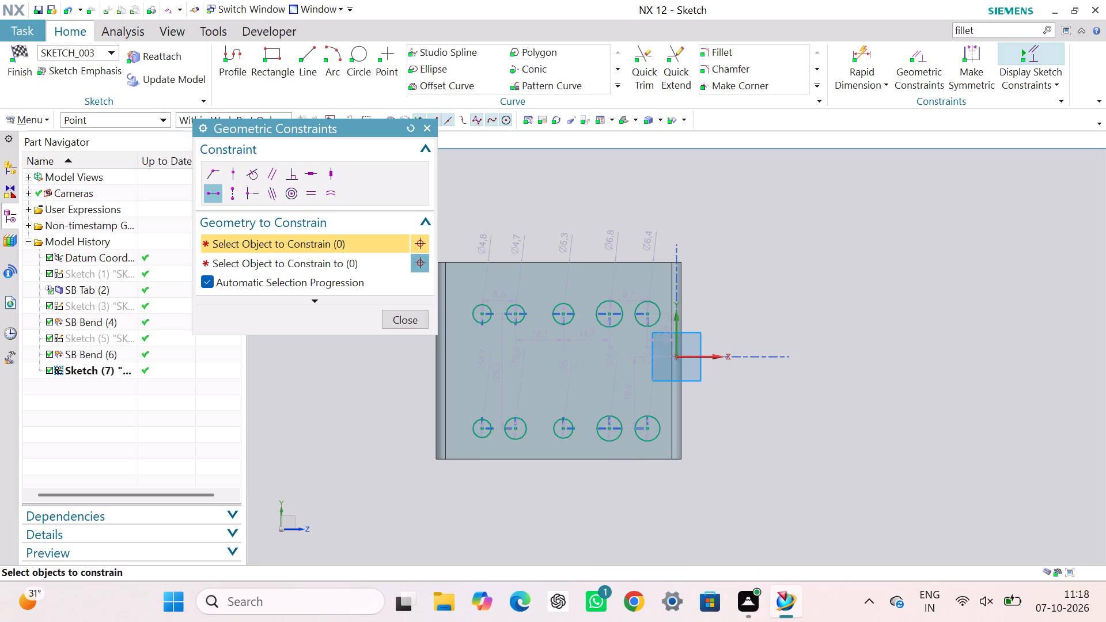
click(518, 427)
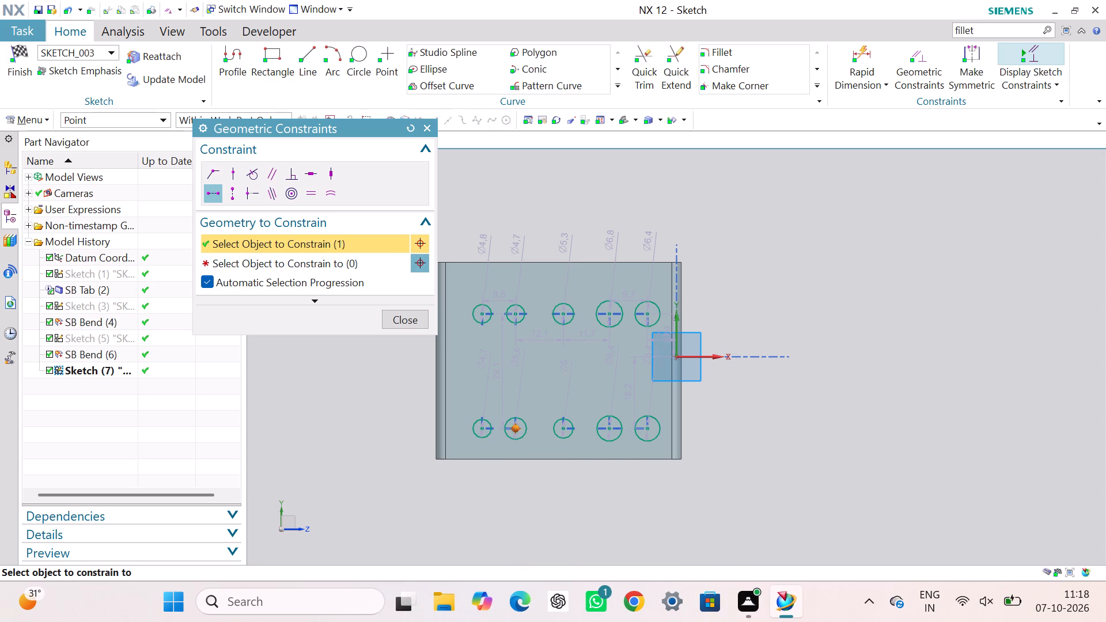
click(565, 426)
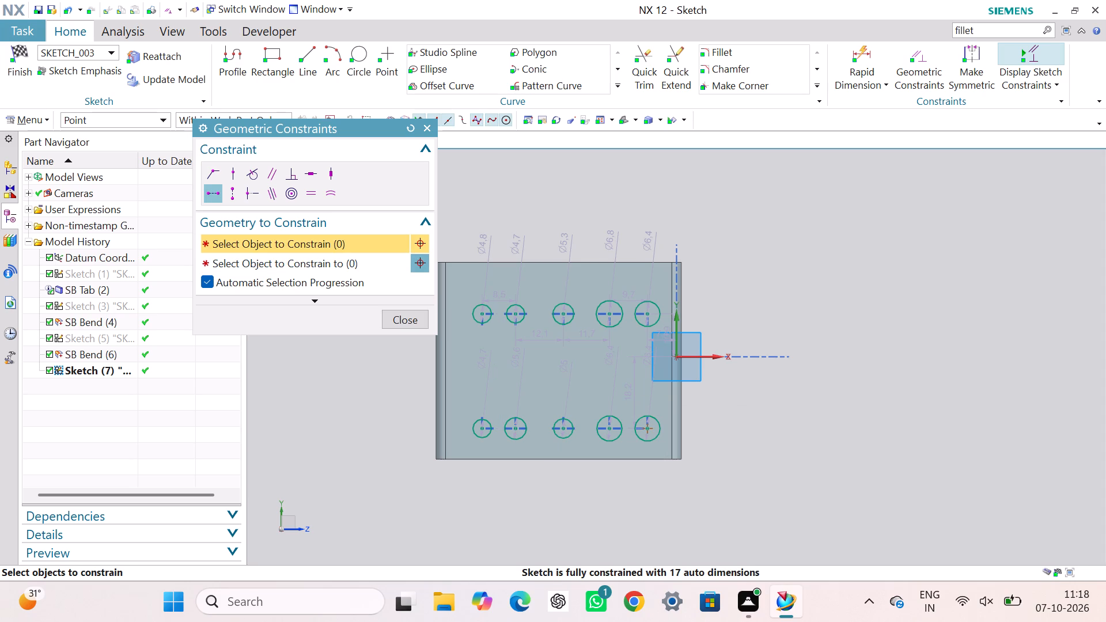
click(412, 321)
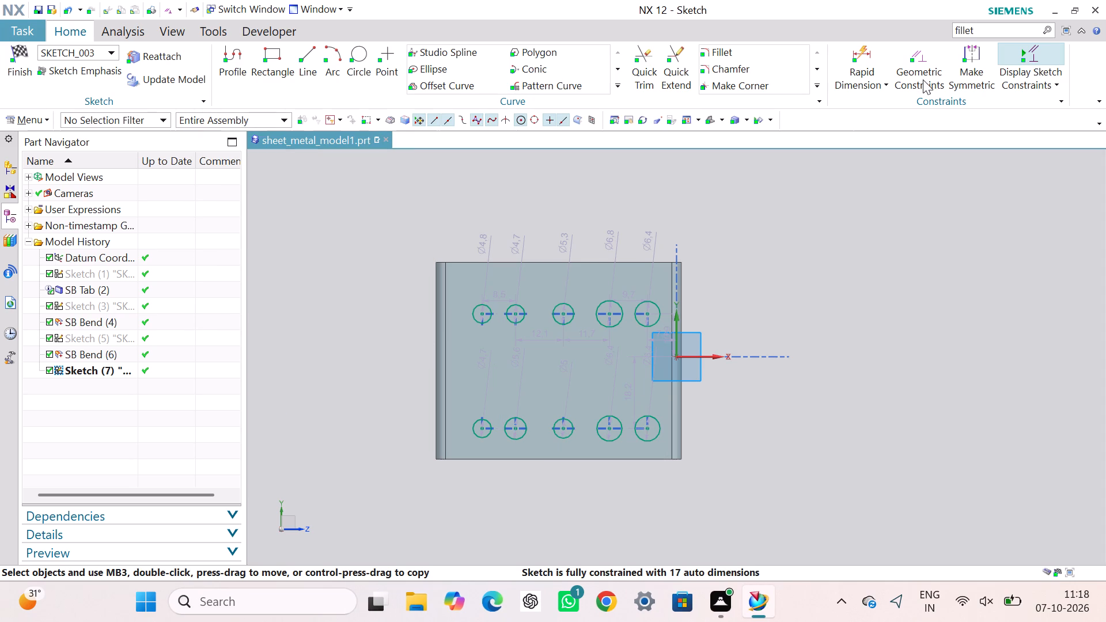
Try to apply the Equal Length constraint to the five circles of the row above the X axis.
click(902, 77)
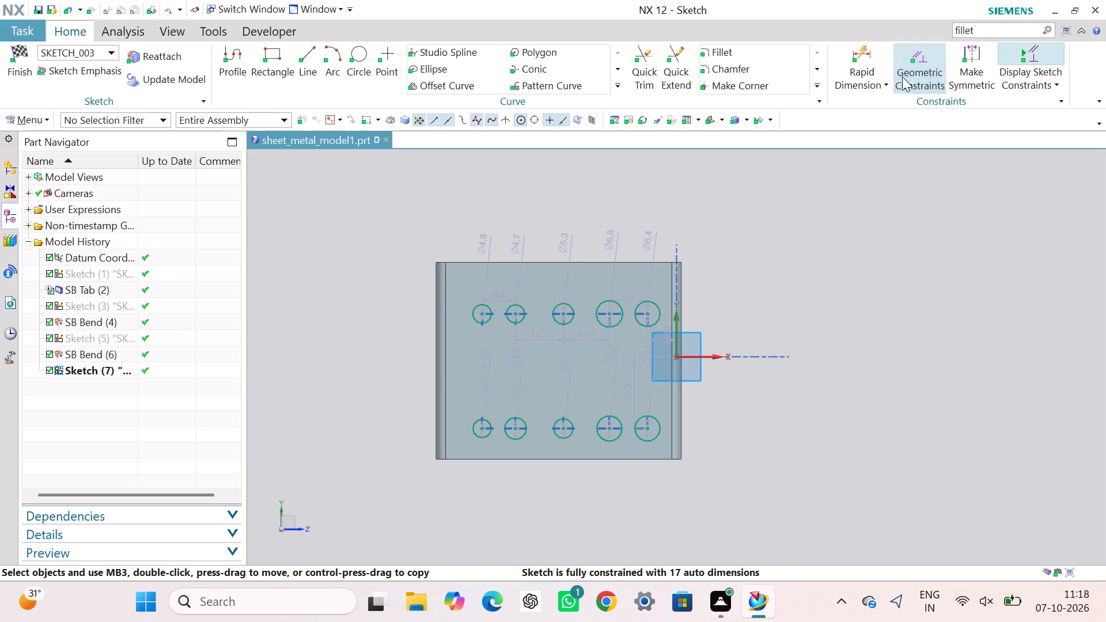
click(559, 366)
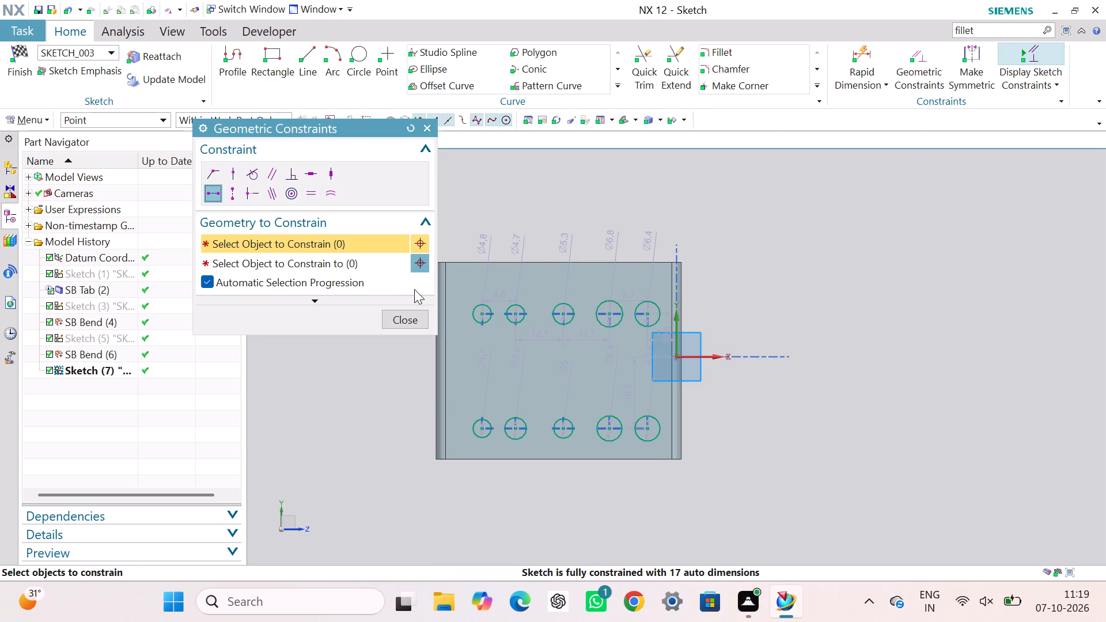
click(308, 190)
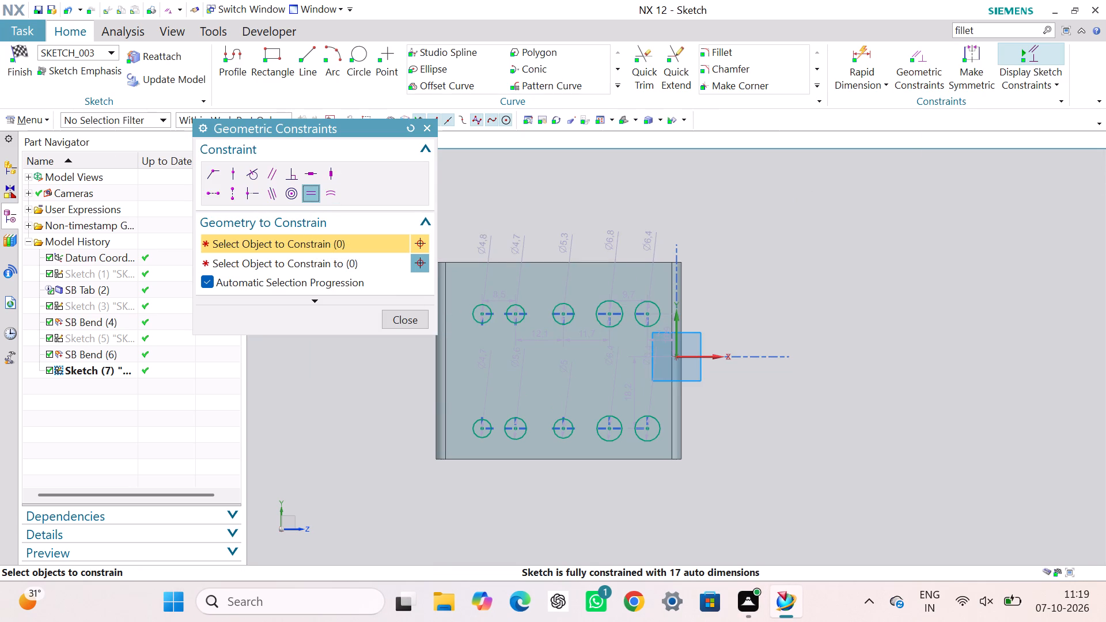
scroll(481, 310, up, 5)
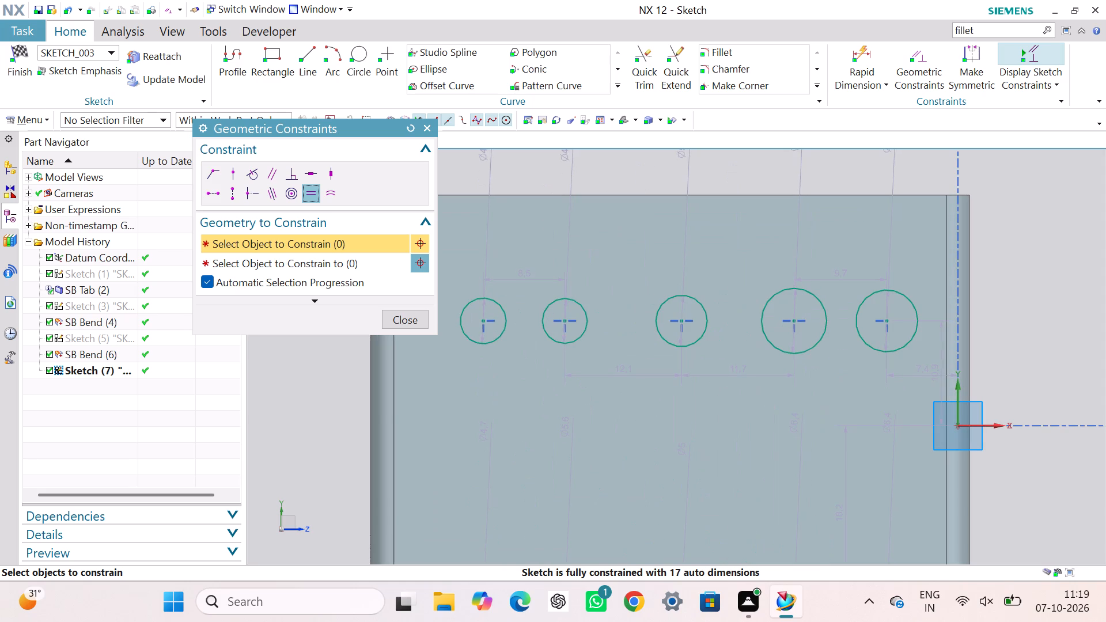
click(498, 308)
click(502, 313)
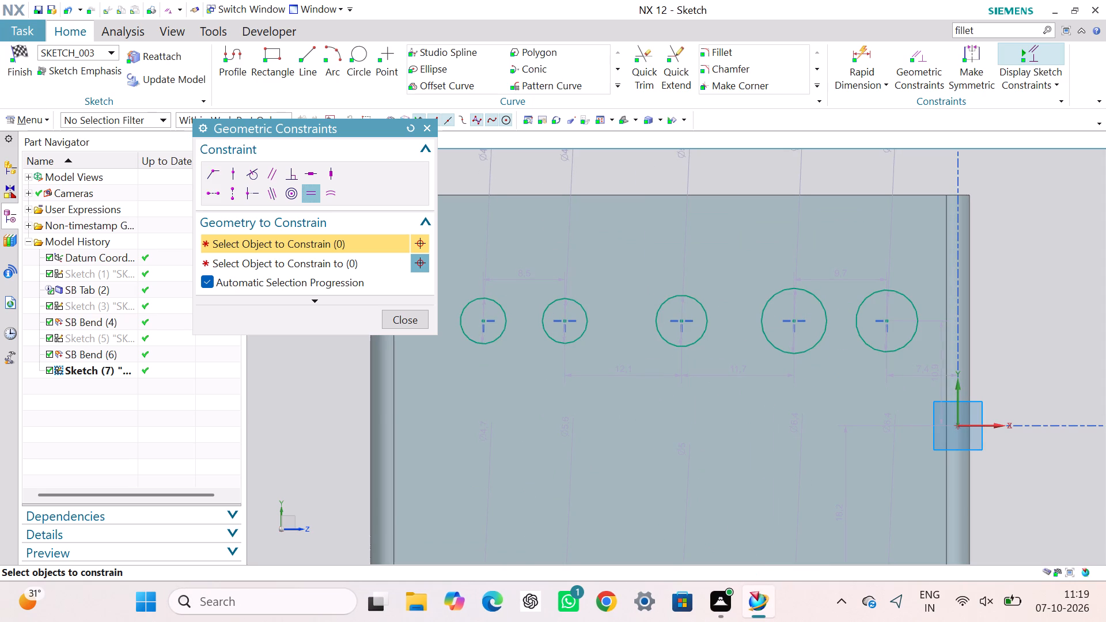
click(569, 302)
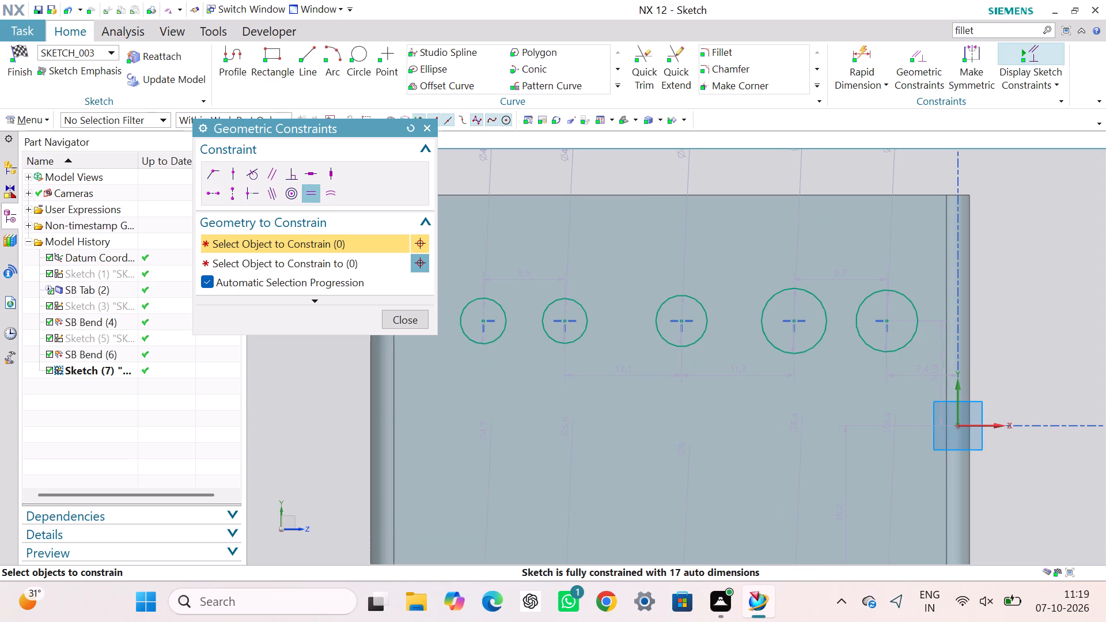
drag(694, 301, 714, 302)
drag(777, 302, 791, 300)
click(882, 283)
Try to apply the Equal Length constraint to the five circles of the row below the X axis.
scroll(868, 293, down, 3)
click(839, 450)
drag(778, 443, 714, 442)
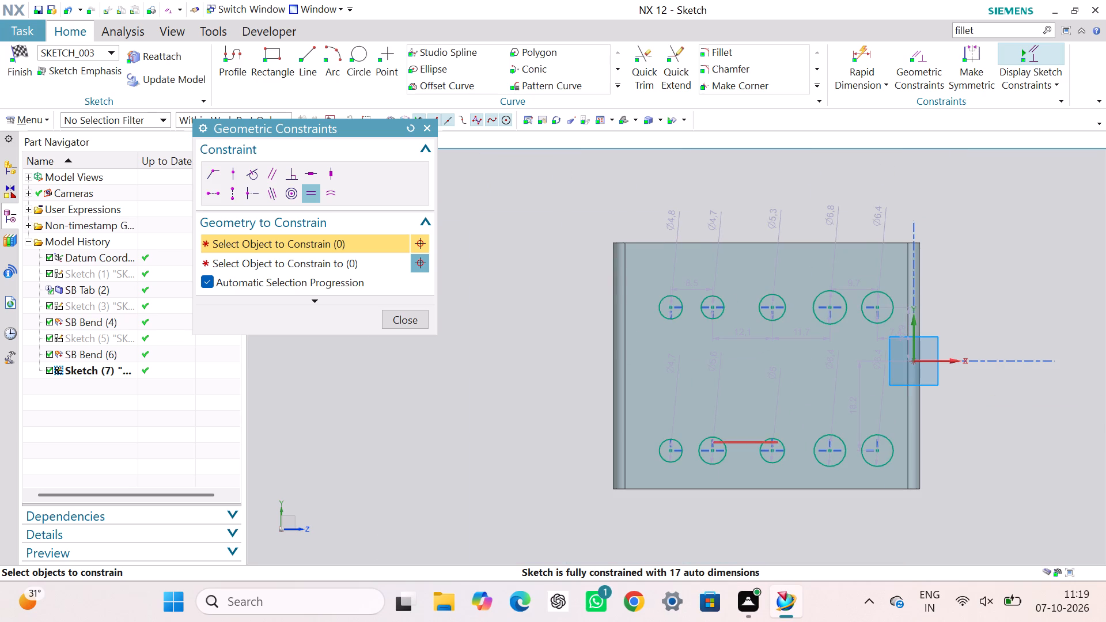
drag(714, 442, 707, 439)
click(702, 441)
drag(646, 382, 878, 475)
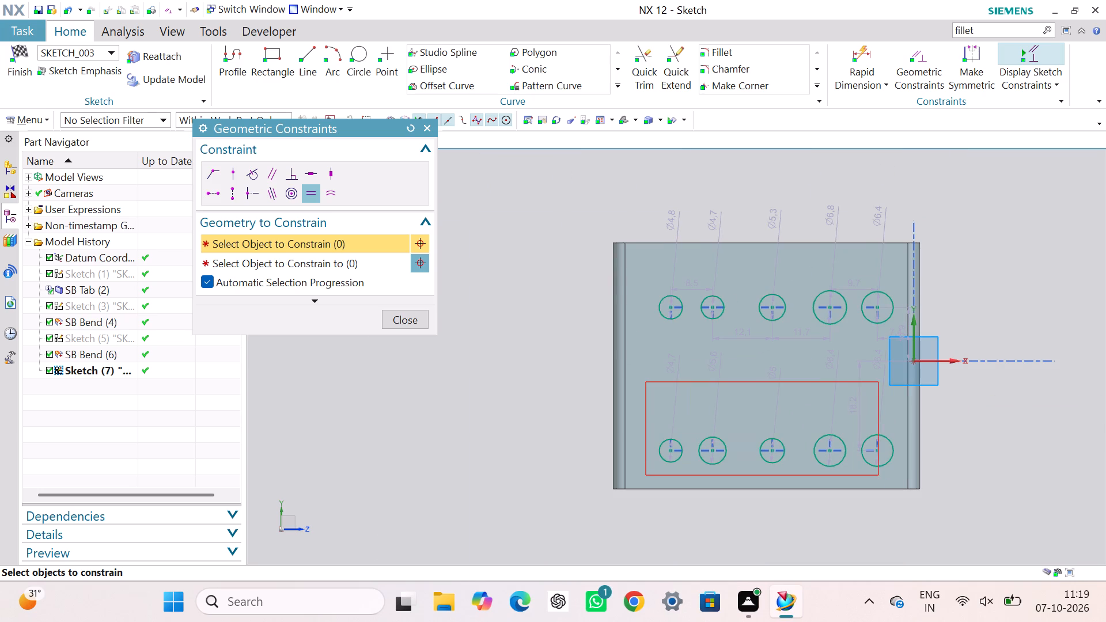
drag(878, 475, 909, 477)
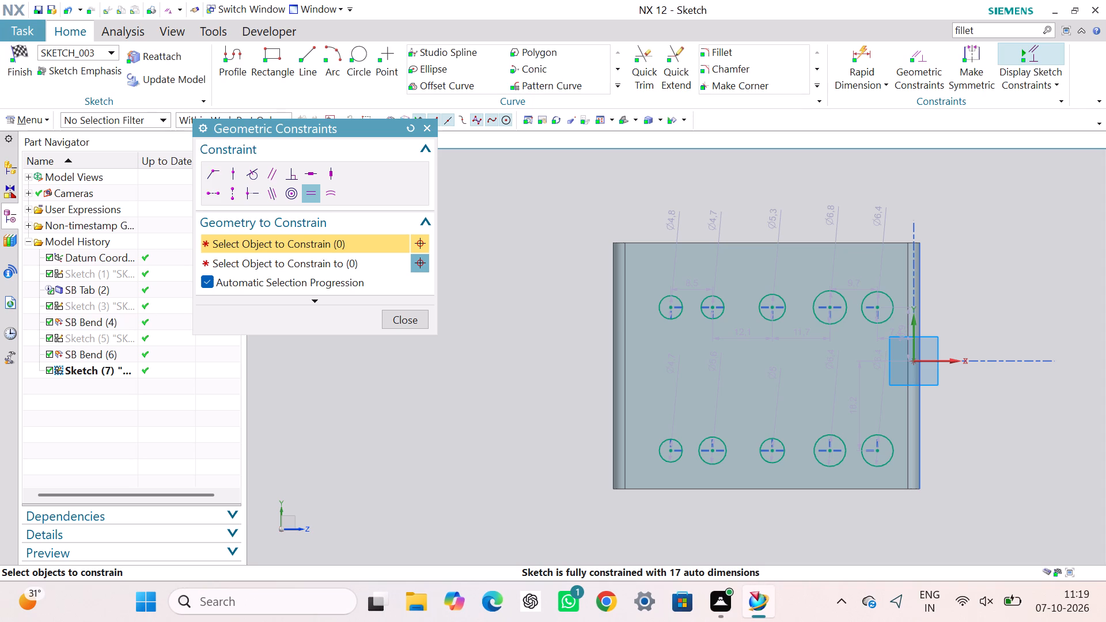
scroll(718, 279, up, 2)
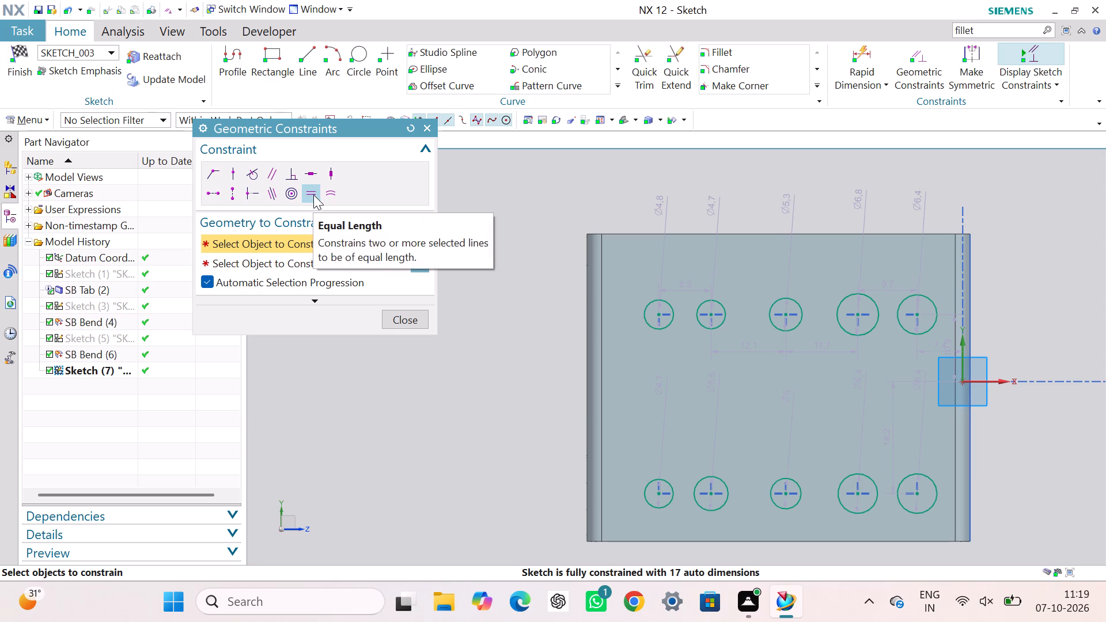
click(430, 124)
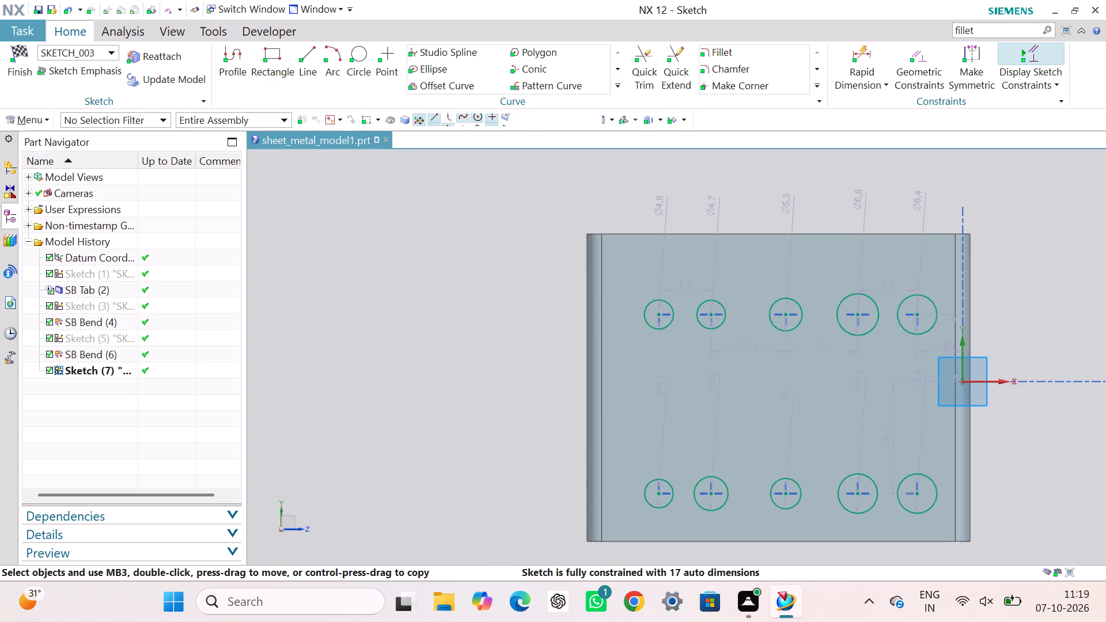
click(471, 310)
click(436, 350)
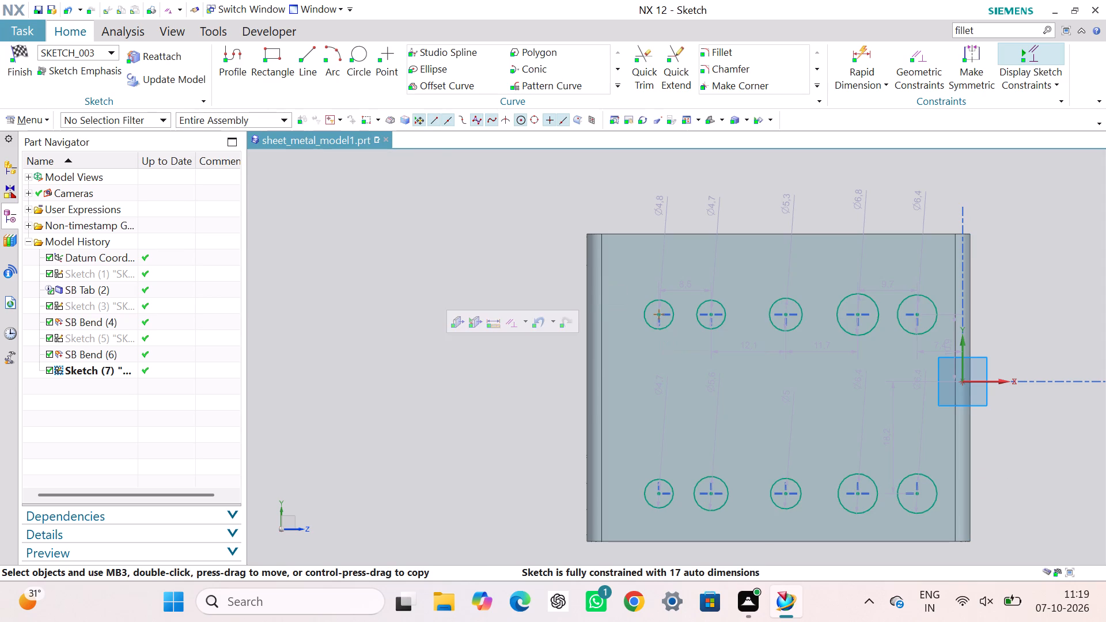
Set the diameter of each of the five circles in the row above the X axis to 5 mm.
double_click(657, 201)
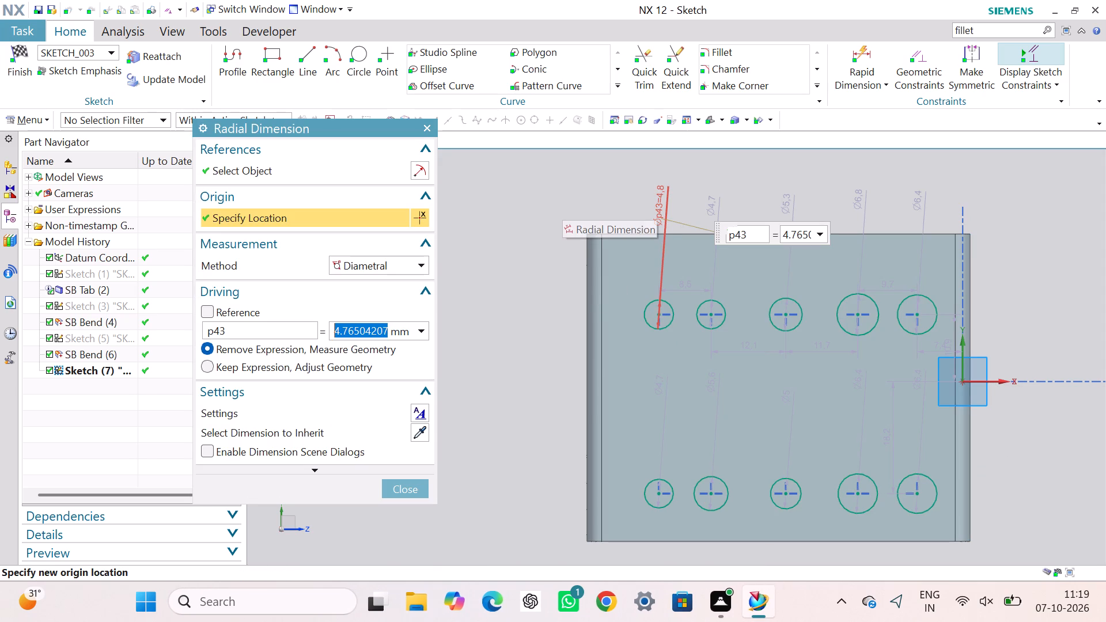
key(5)
key(Return)
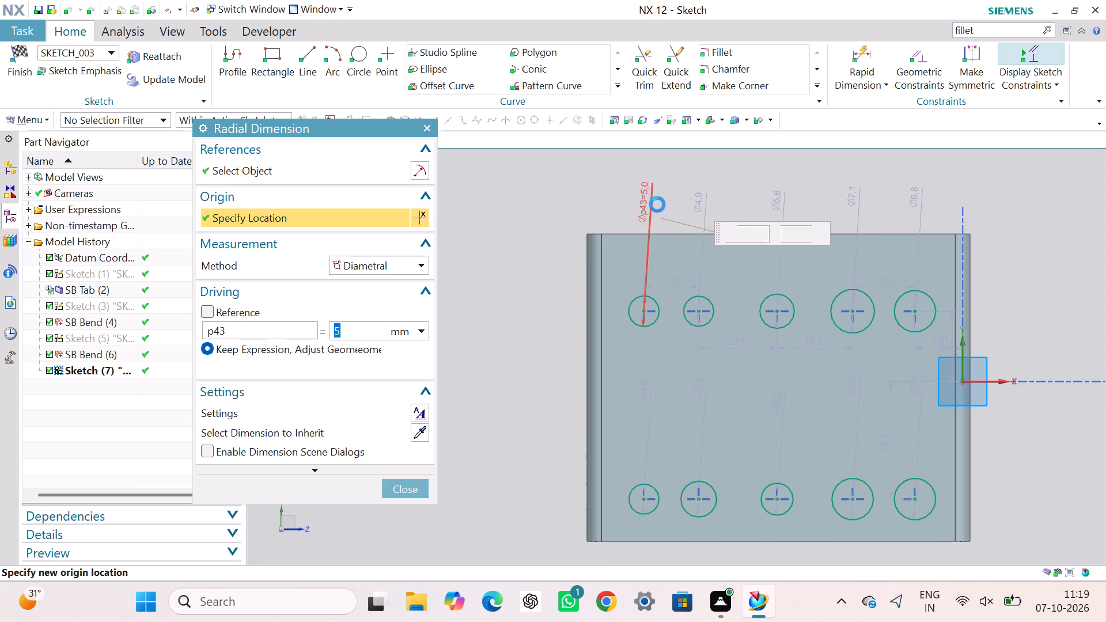
double_click(703, 194)
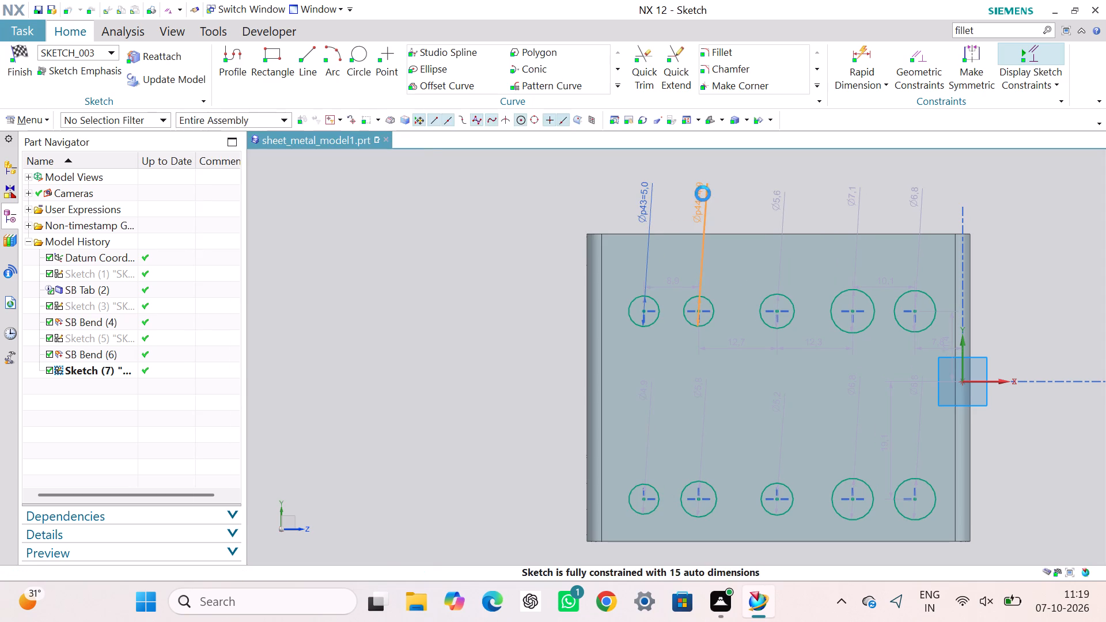
key(5)
key(Return)
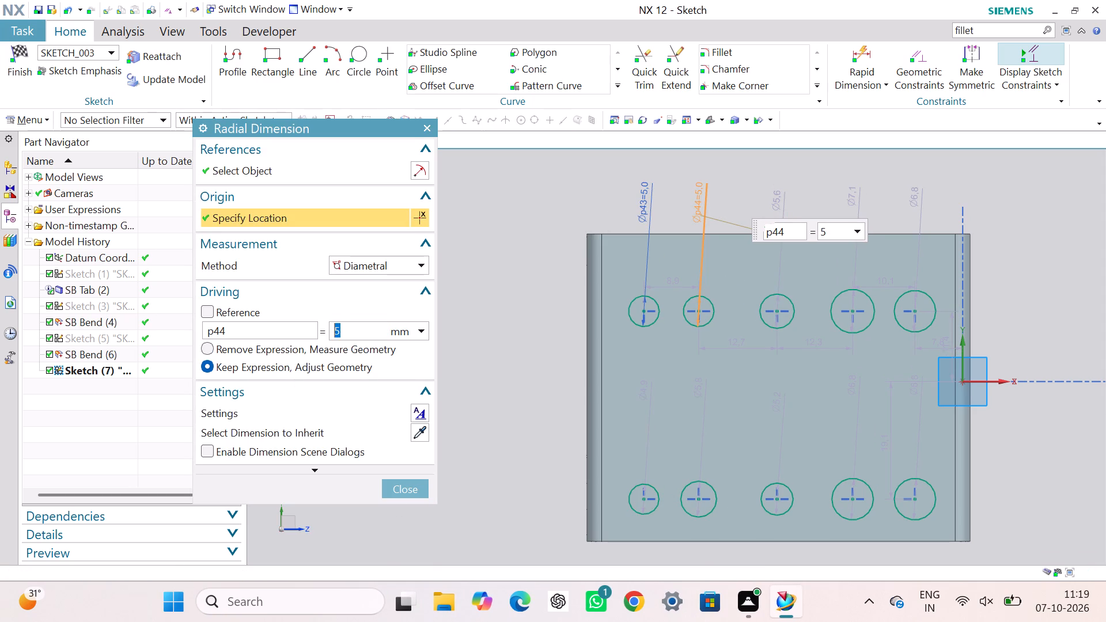
click(778, 205)
double_click(778, 205)
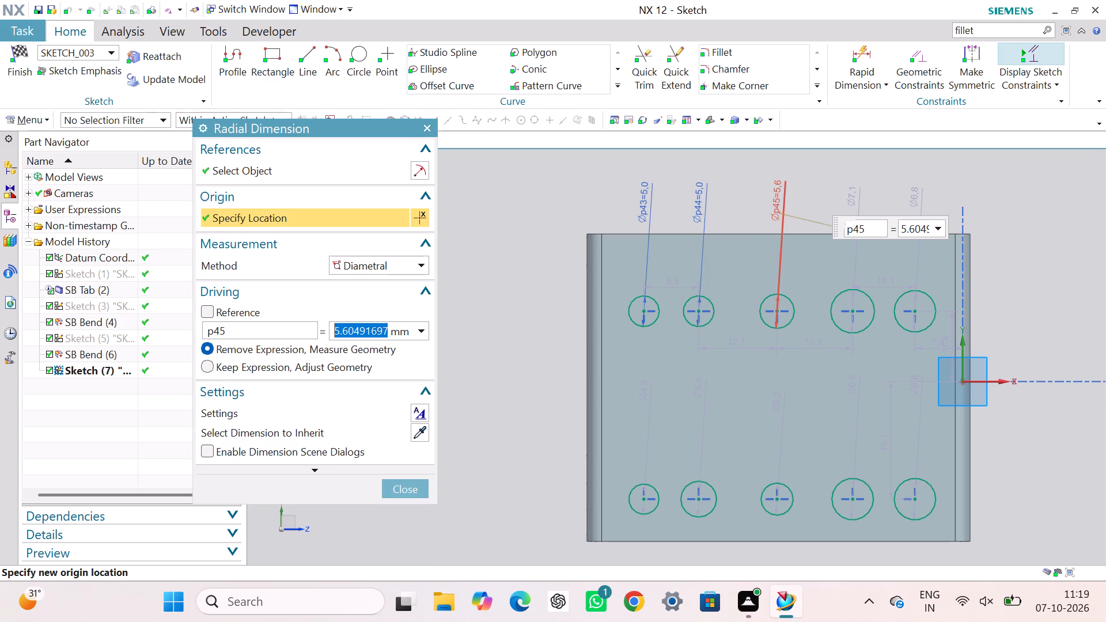
key(5)
key(Return)
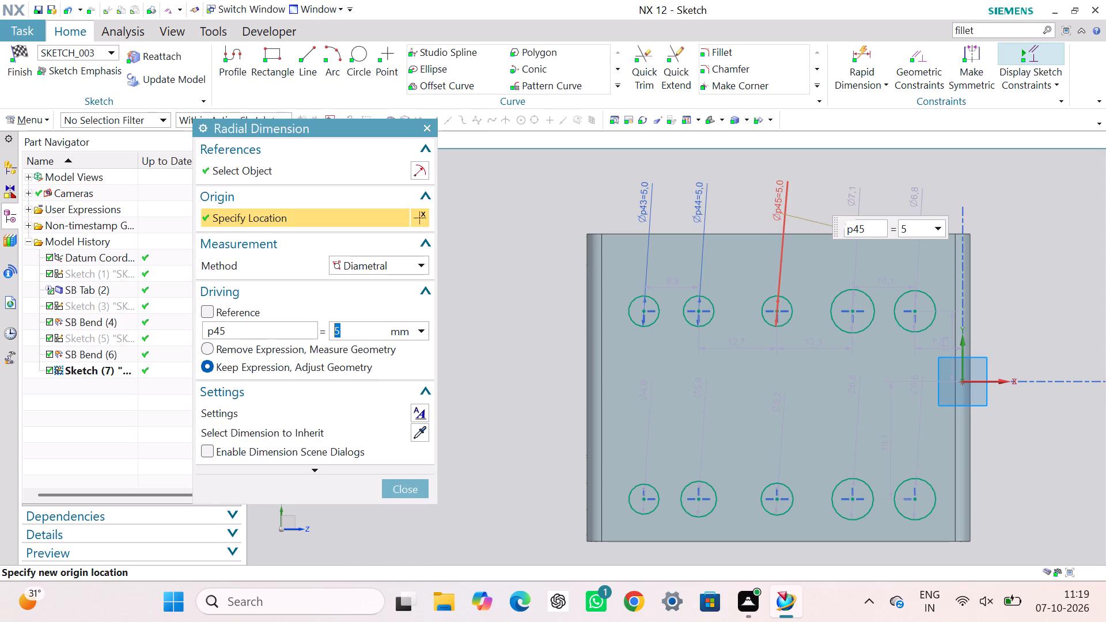
double_click(866, 194)
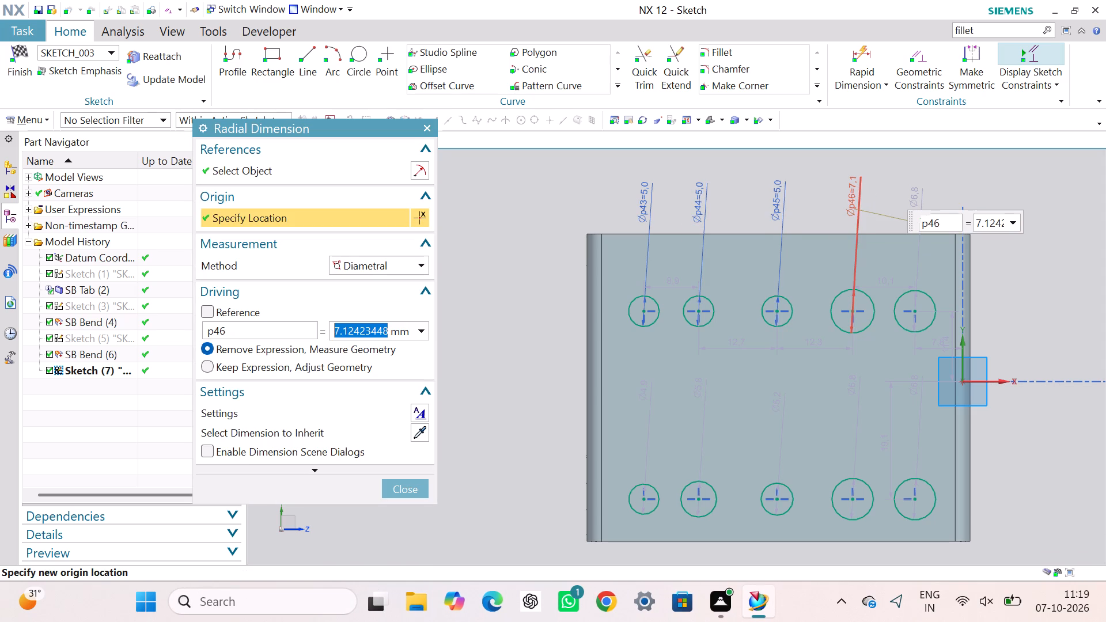
key(5)
key(Return)
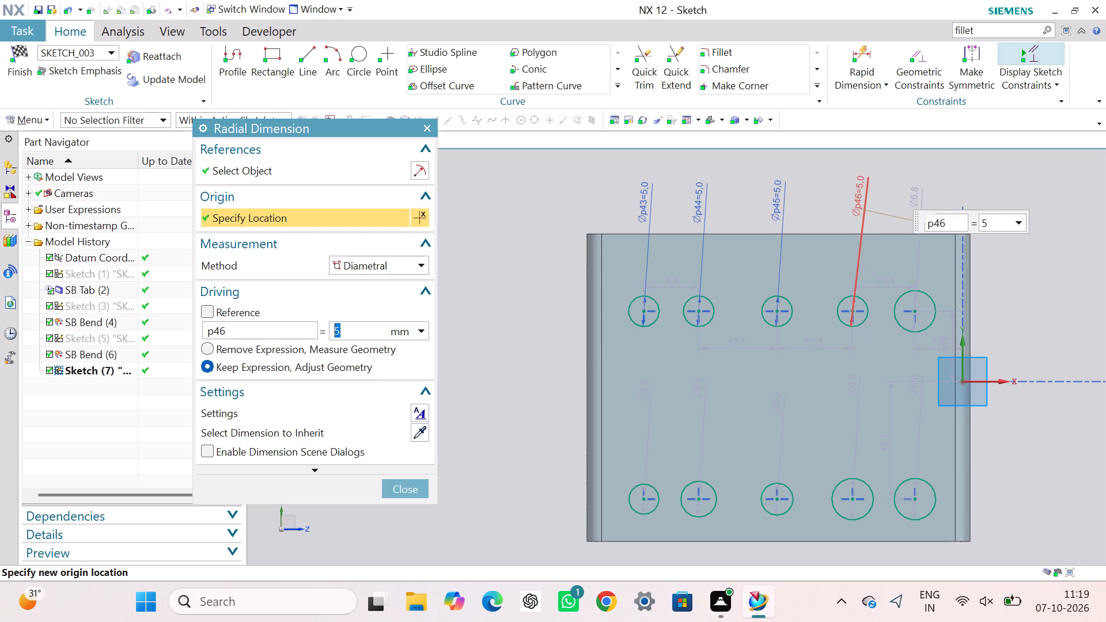
double_click(924, 198)
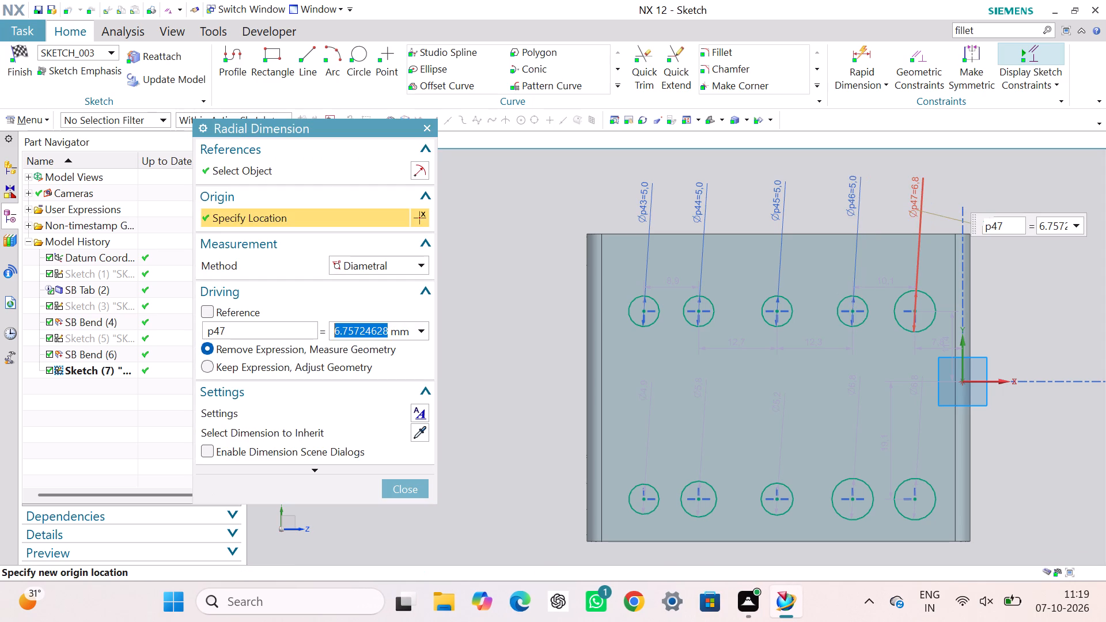
key(5)
key(Return)
Set the diameters of the middle circle and the circle farthest from the Y axis in the row below the X axis to 5 mm.
scroll(796, 431, up, 6)
scroll(794, 431, down, 8)
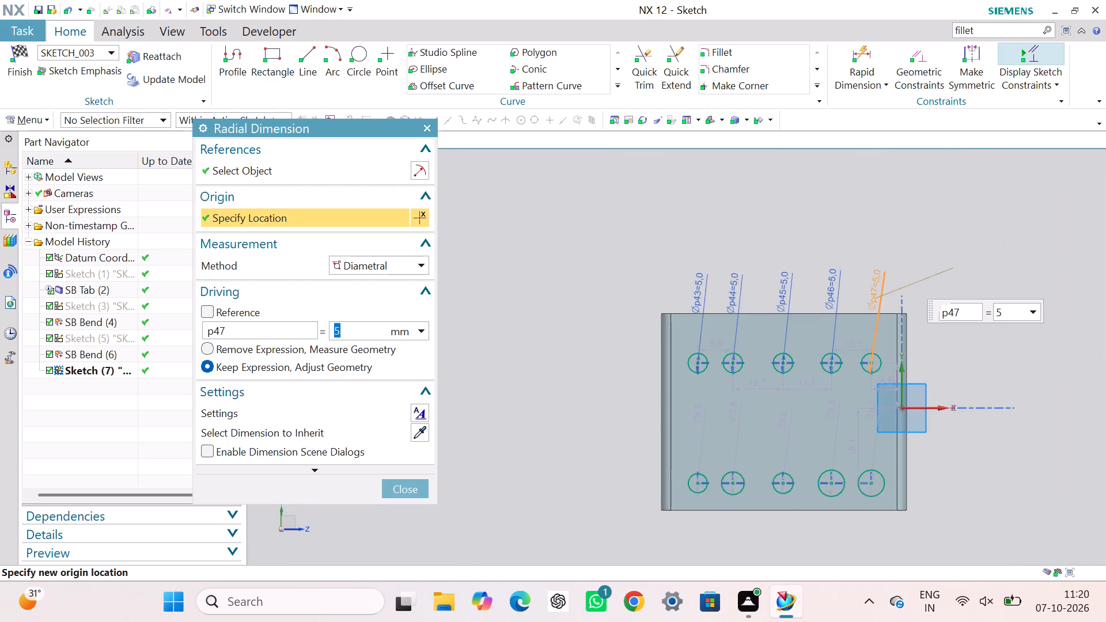
scroll(796, 489, up, 2)
middle_drag(993, 435, 932, 339)
right_drag(993, 435, 932, 339)
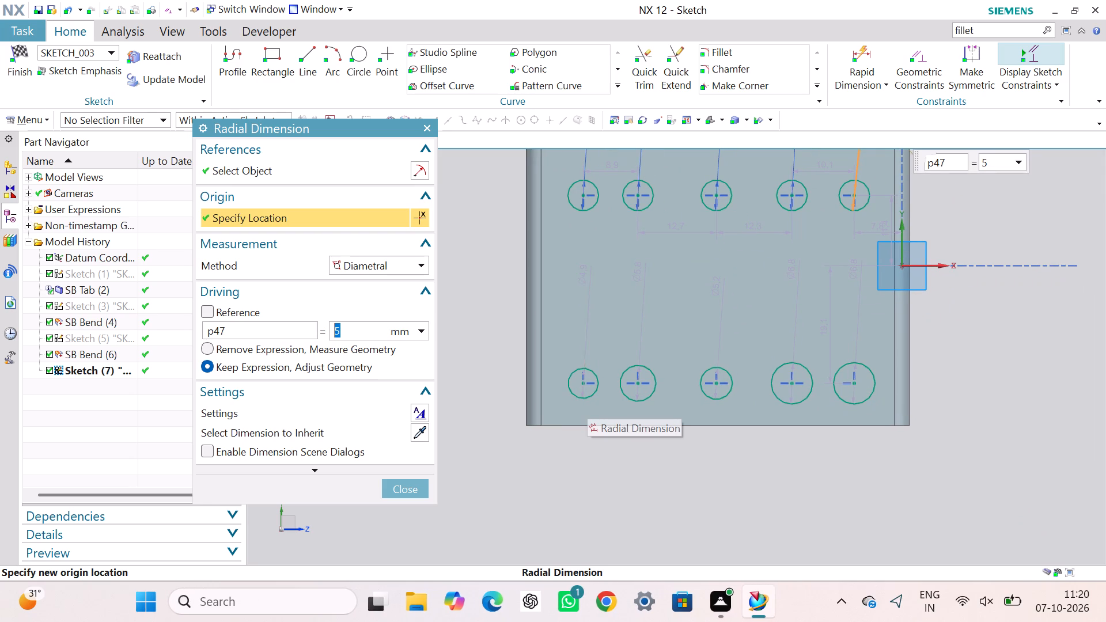
drag(586, 275, 579, 465)
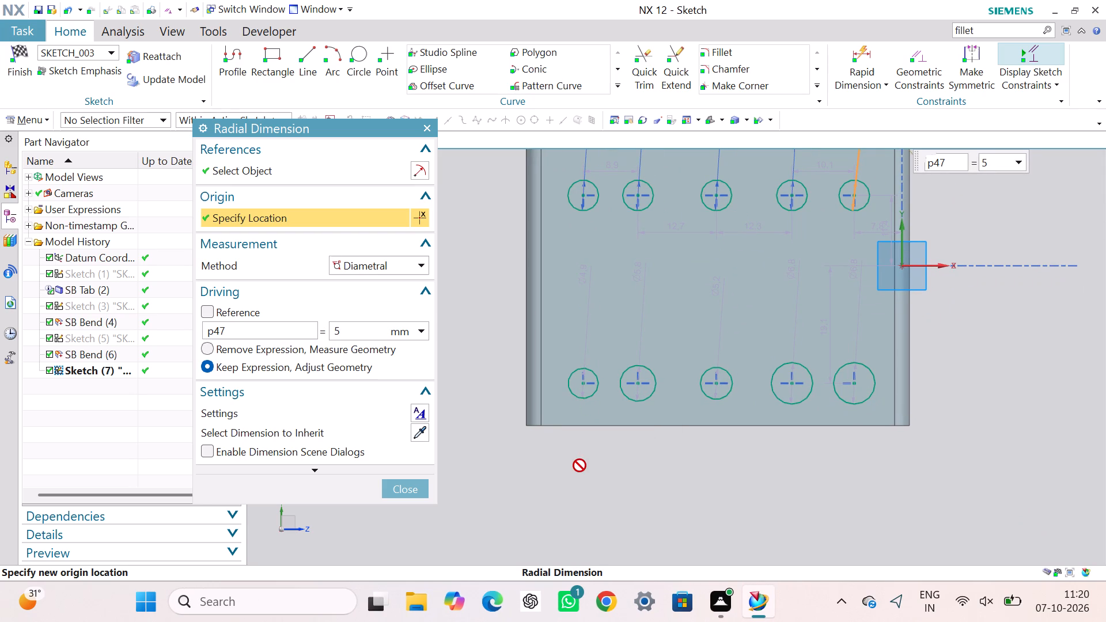
drag(579, 465, 578, 465)
double_click(589, 293)
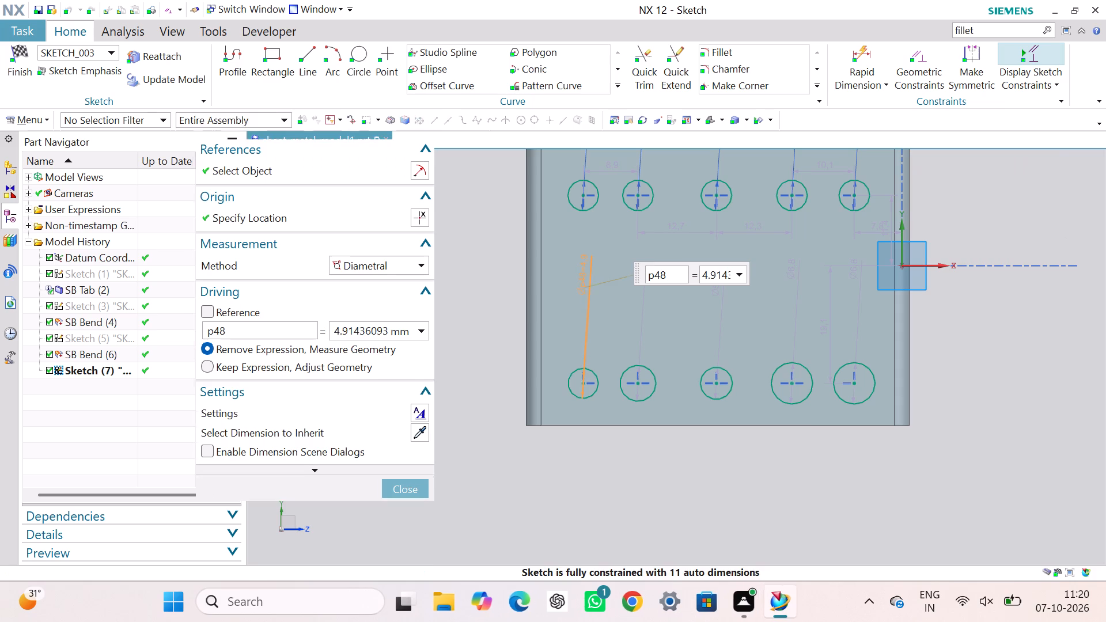
key(5)
key(Return)
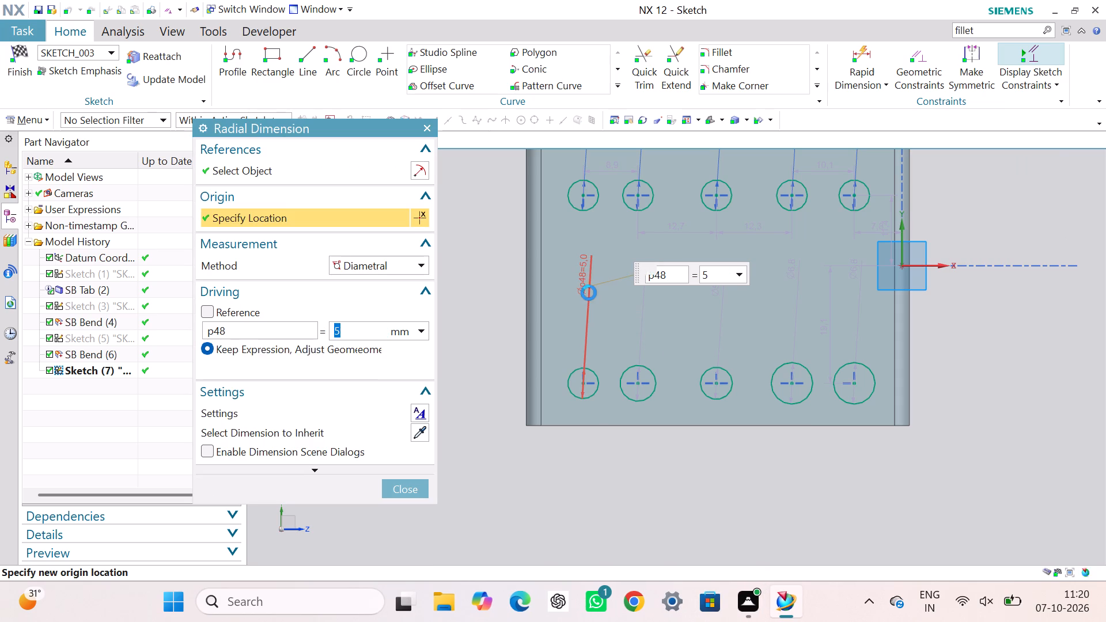
double_click(721, 309)
key(5)
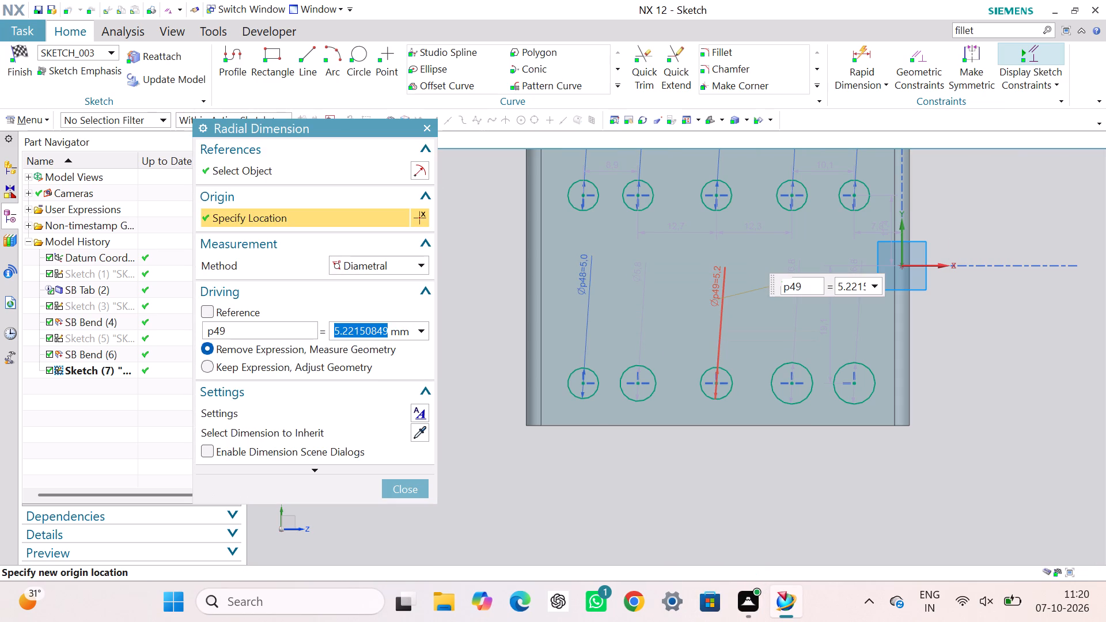
key(Return)
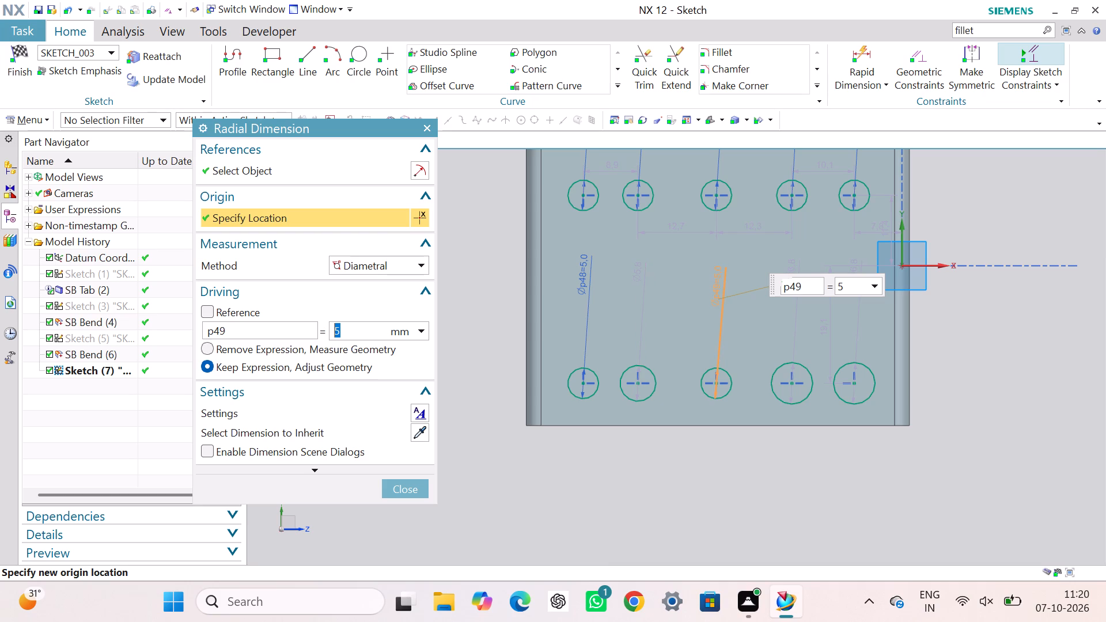
Set the diameters of the remaining three circles in the row below the X axis to 5 mm.
double_click(857, 334)
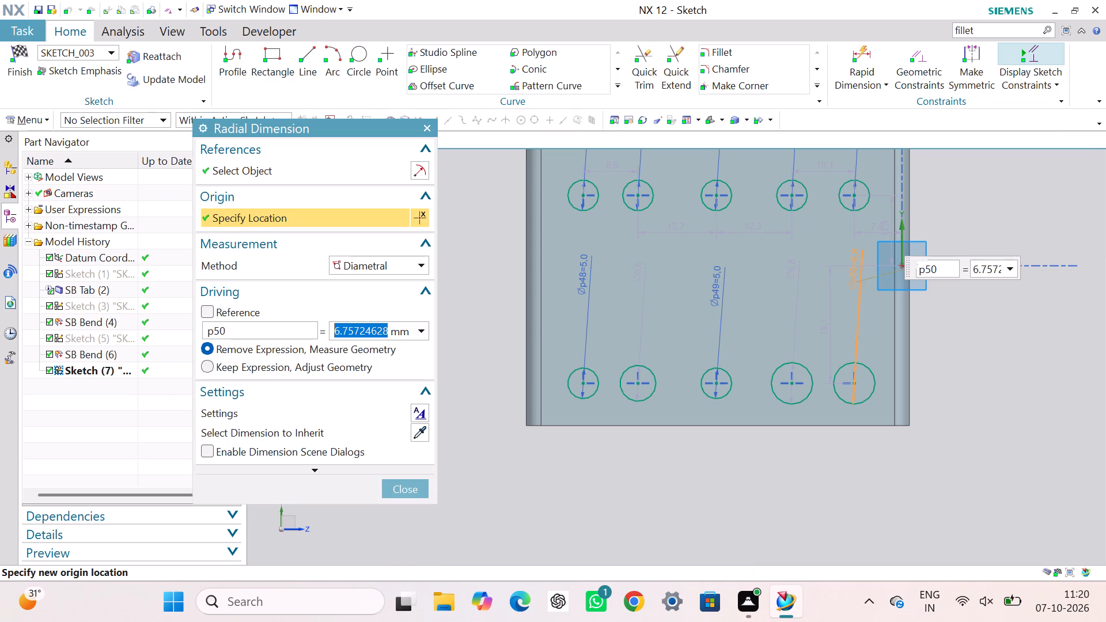
key(5)
key(Return)
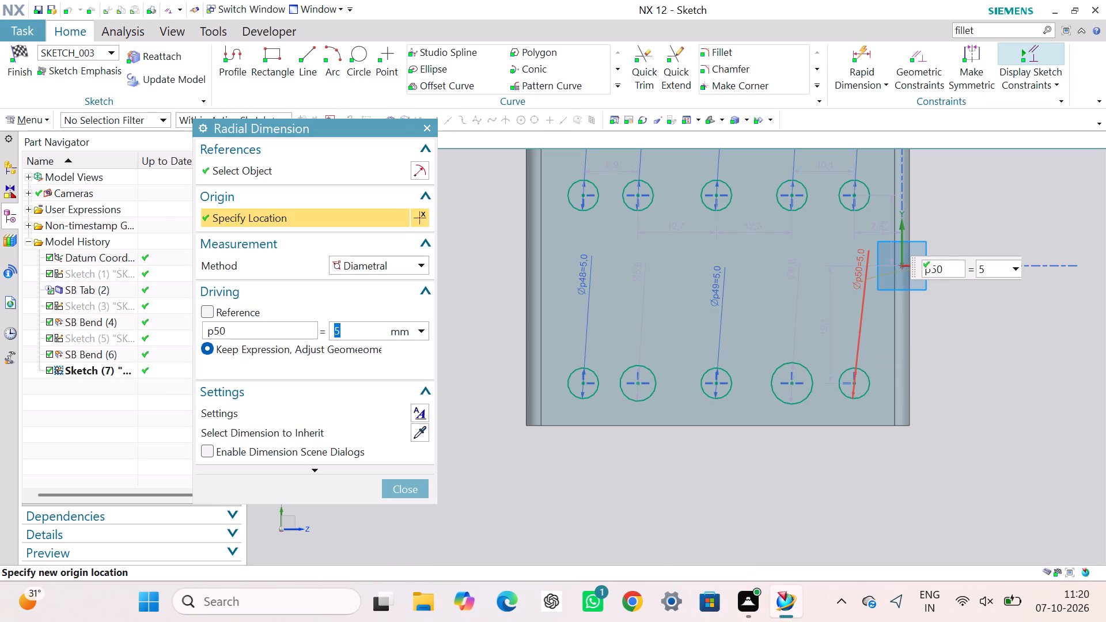
double_click(795, 284)
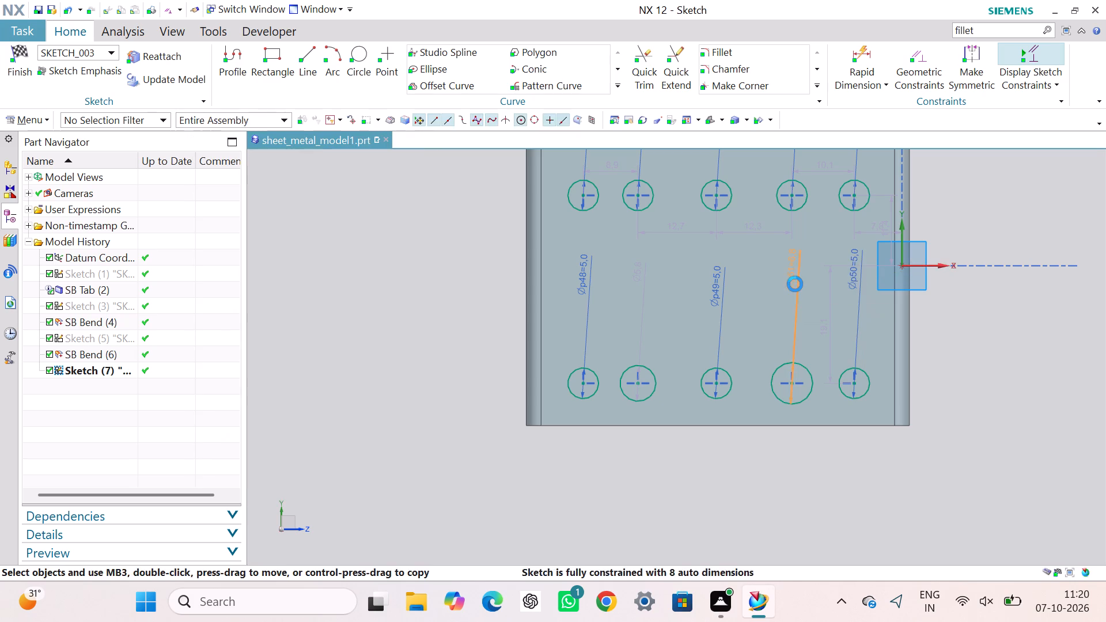
key(5)
key(Return)
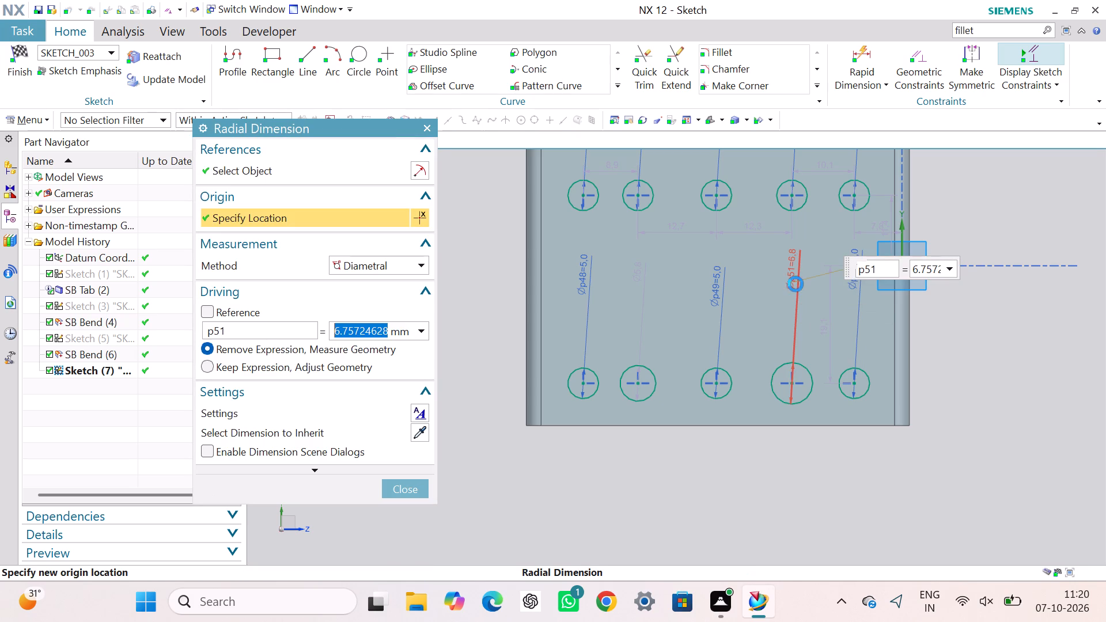
double_click(643, 282)
key(5)
key(Return)
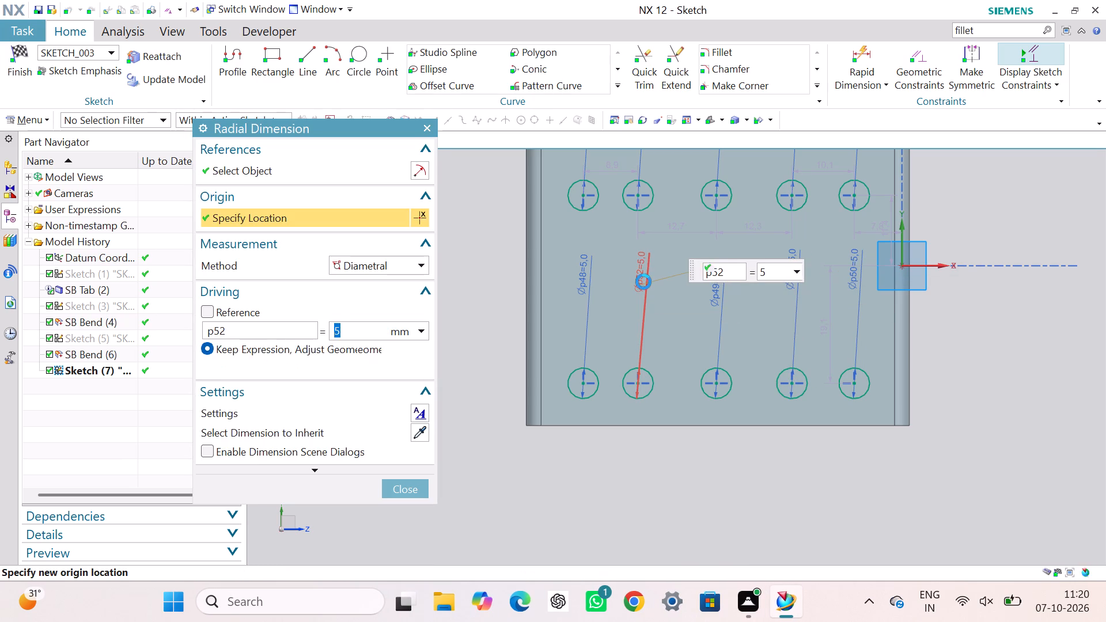
click(407, 489)
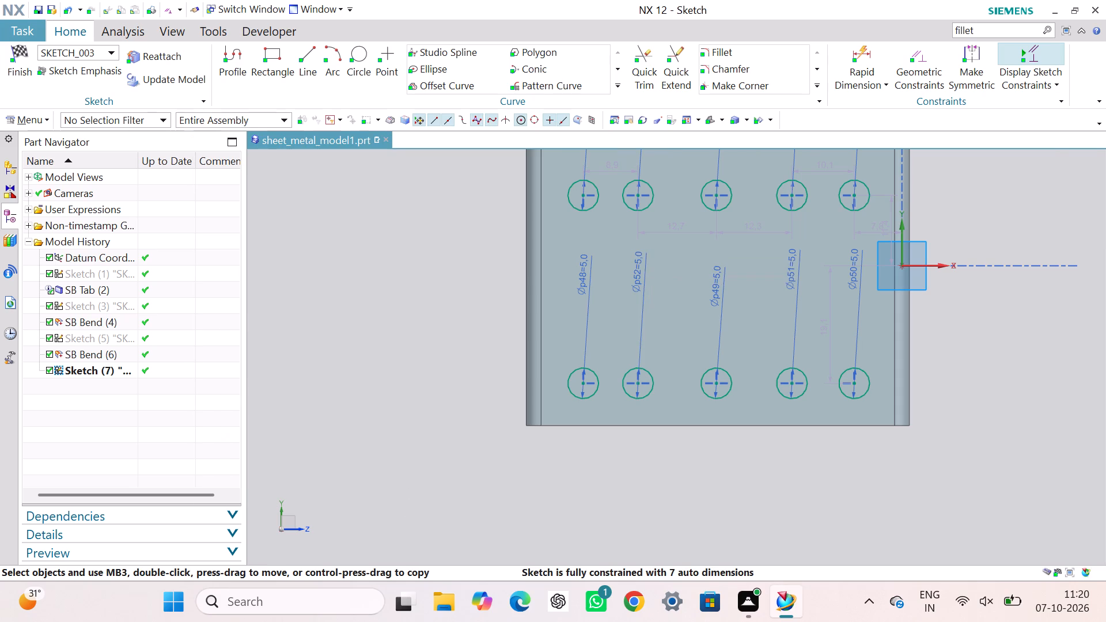
Dimension the horizontal spacing between the two circles farthest from the Y axis in the row above the X axis as 10 mm.
scroll(740, 395, up, 3)
scroll(706, 348, down, 3)
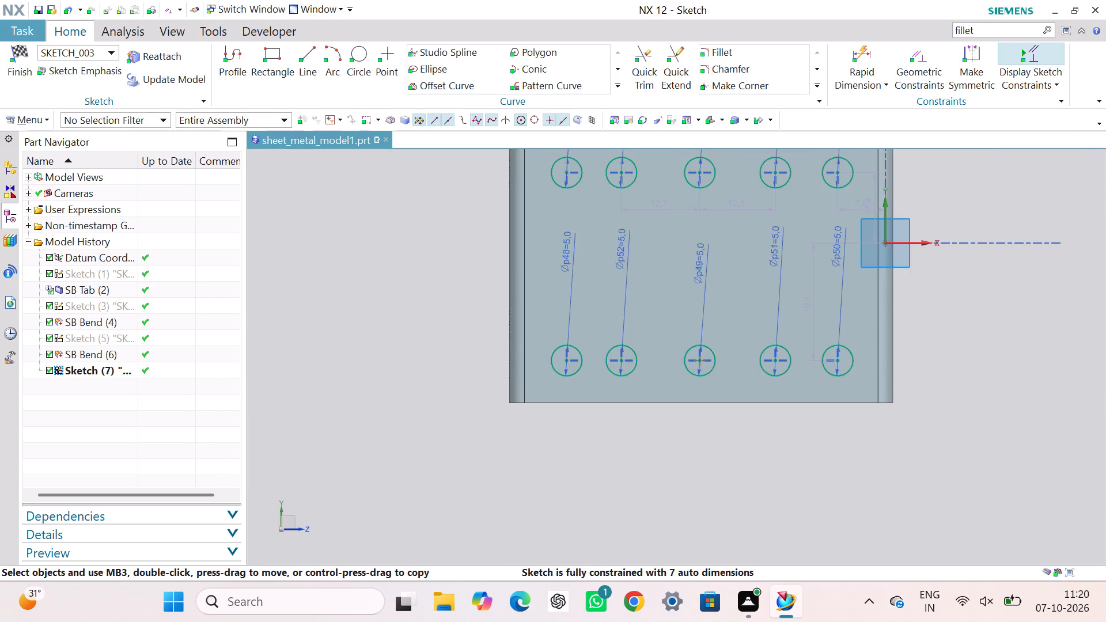
scroll(657, 188, down, 3)
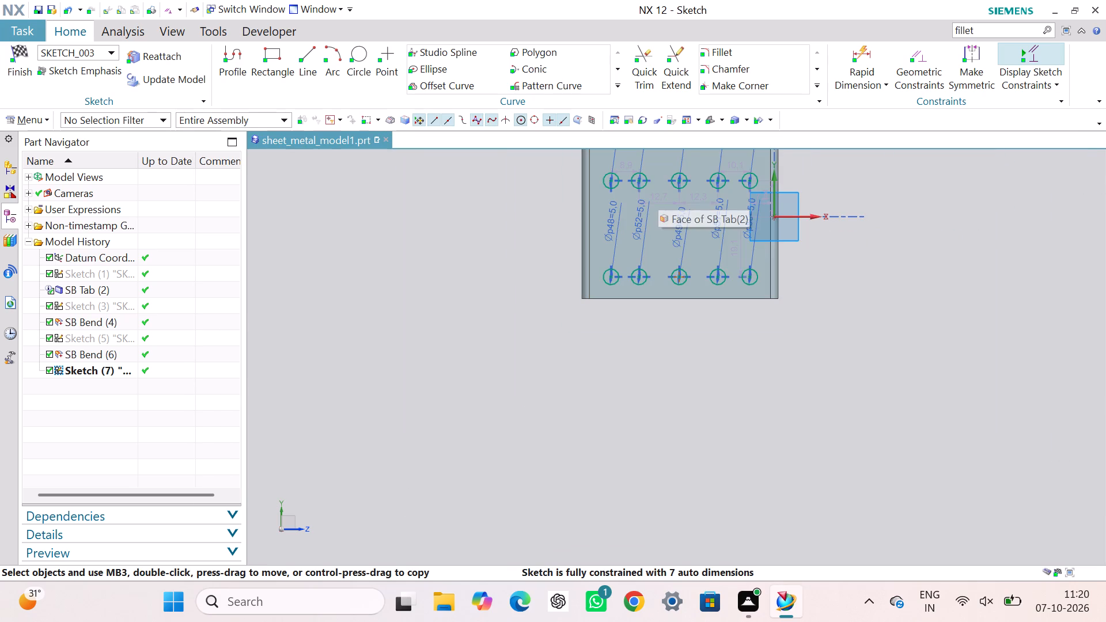
middle_drag(540, 286, 540, 378)
right_drag(540, 286, 540, 378)
scroll(540, 337, up, 2)
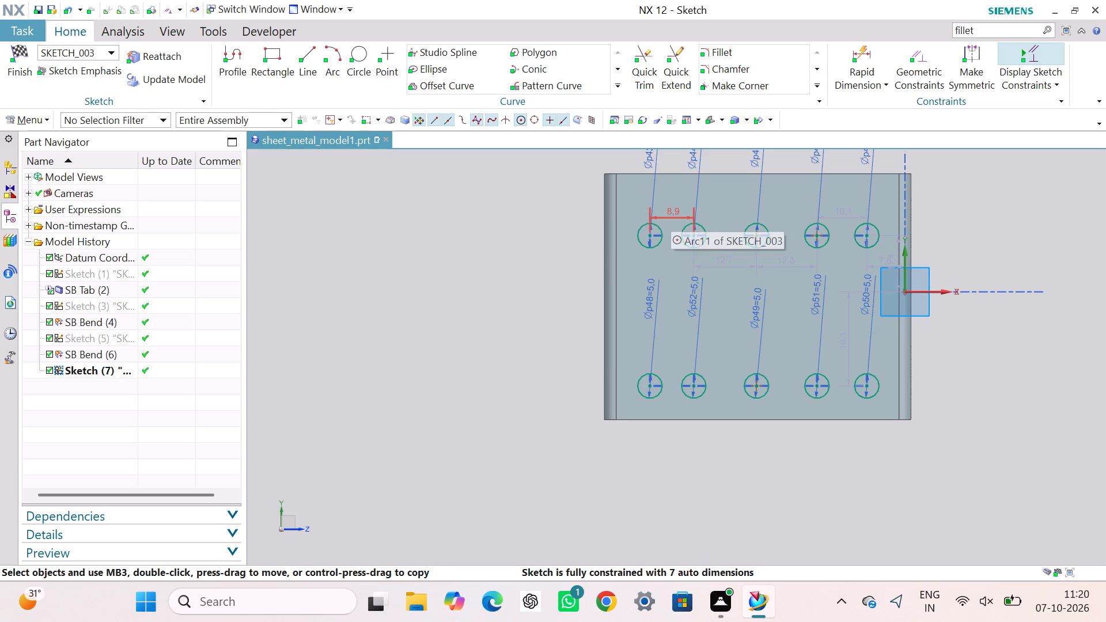
click(863, 53)
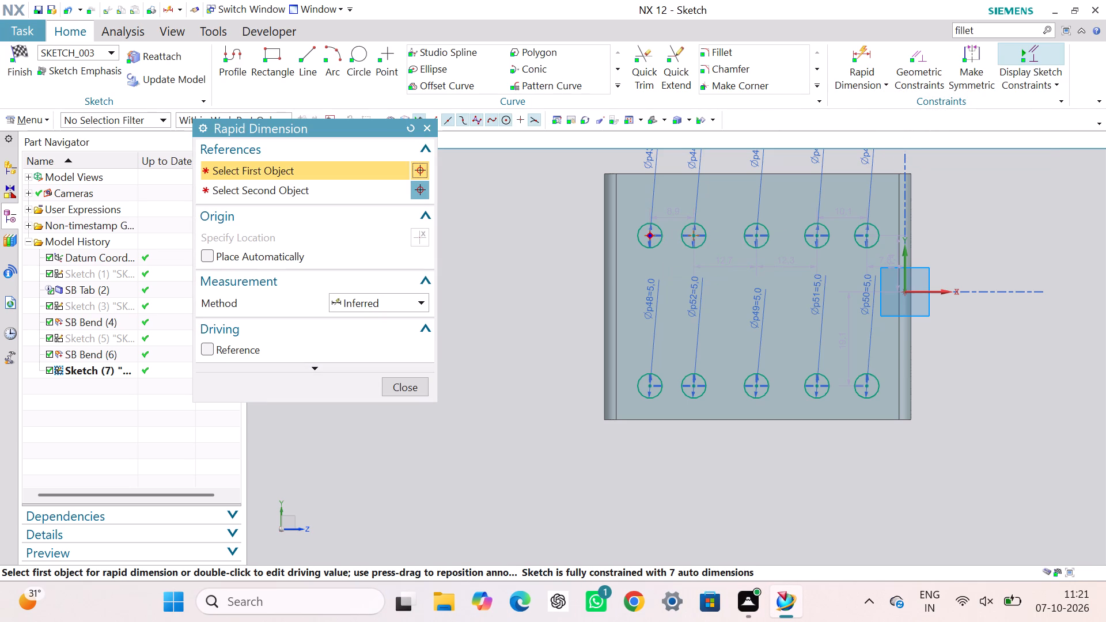
click(650, 237)
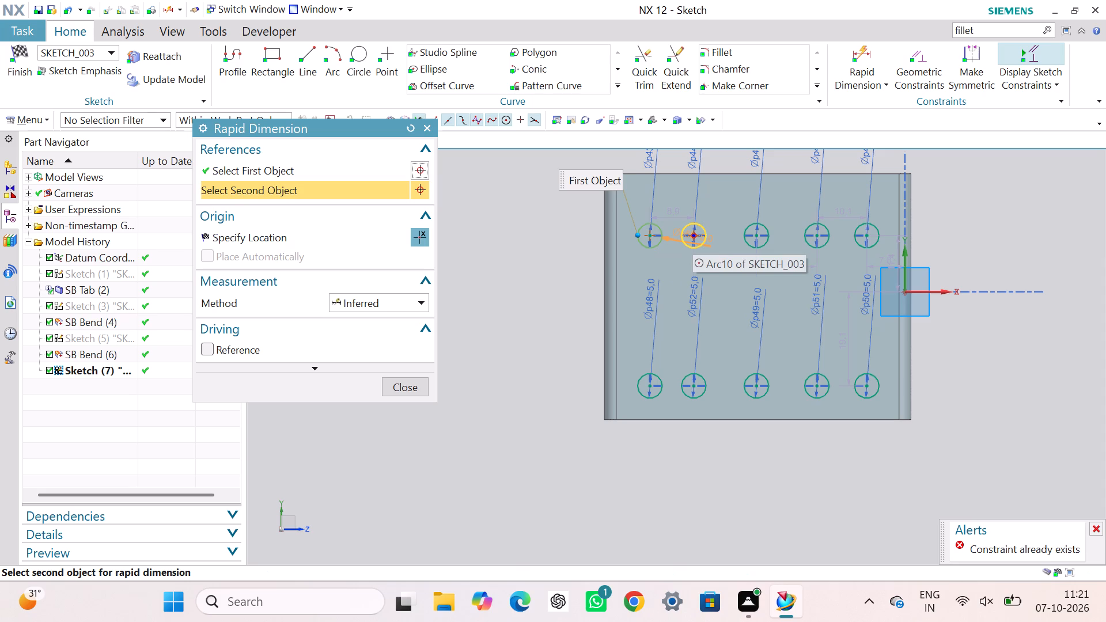
click(693, 235)
click(681, 159)
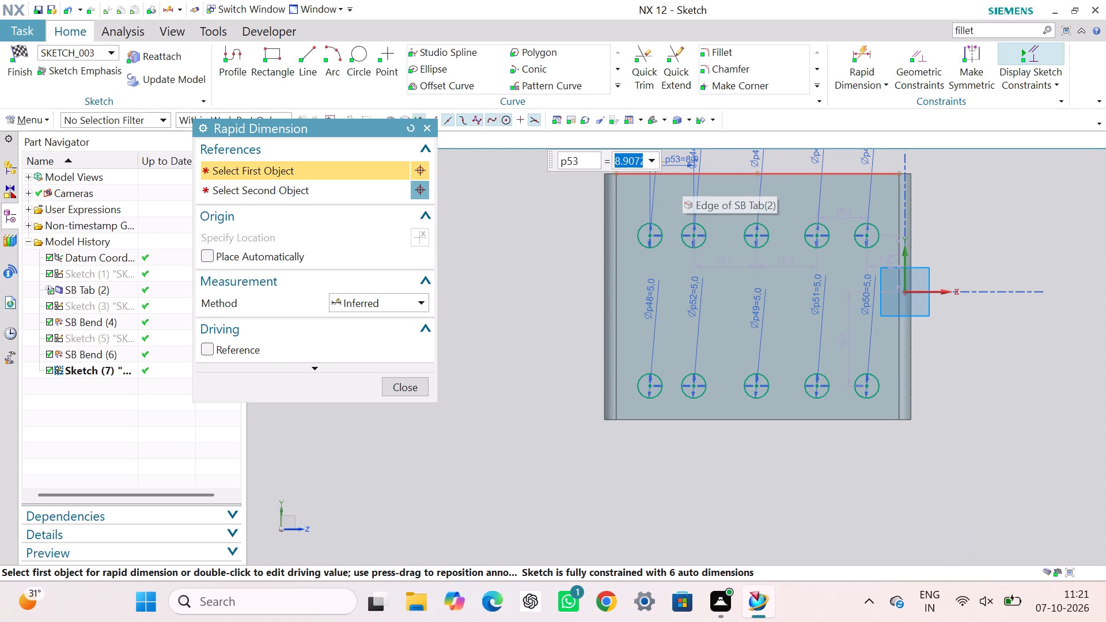
key(1)
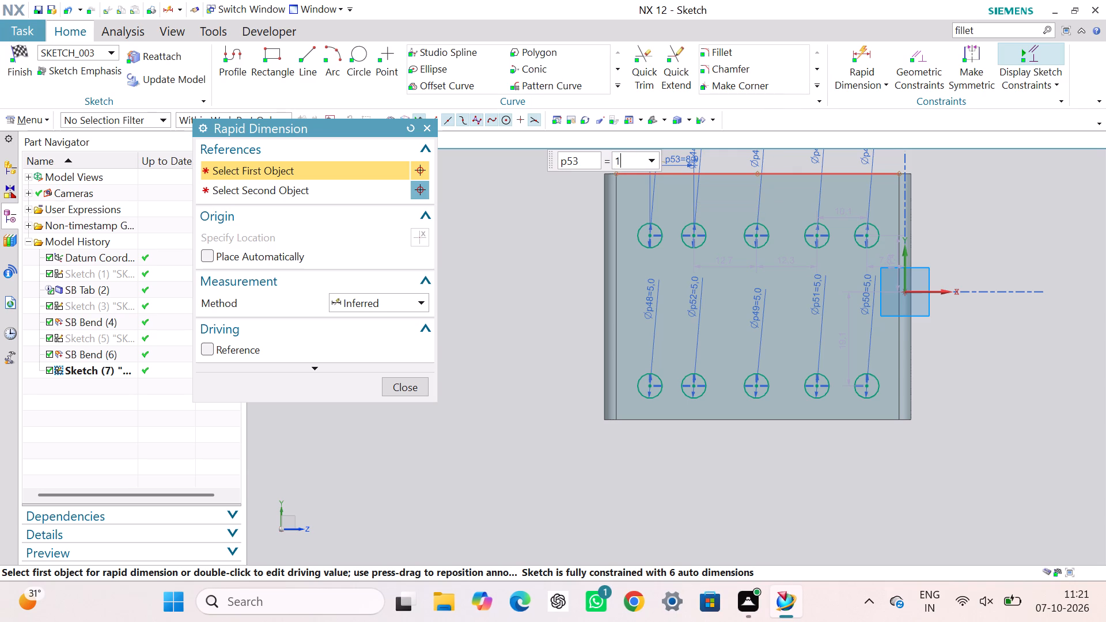
key(0)
key(Return)
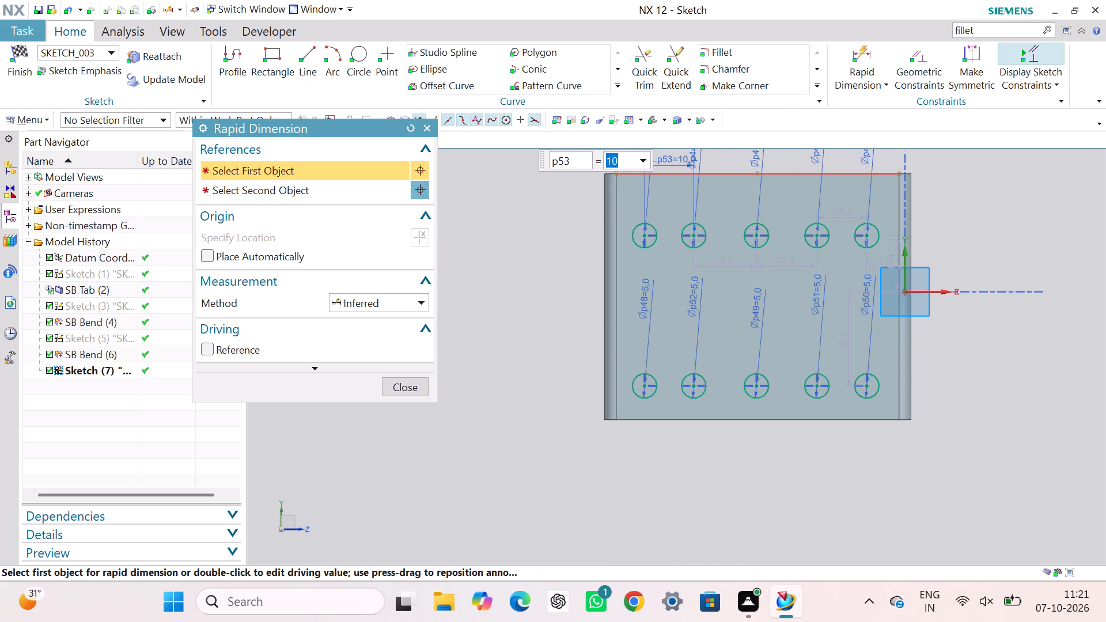
Dimension the horizontal spacing between the upper row's middle circle and its neighbour away from the Y axis as 10 mm.
click(691, 234)
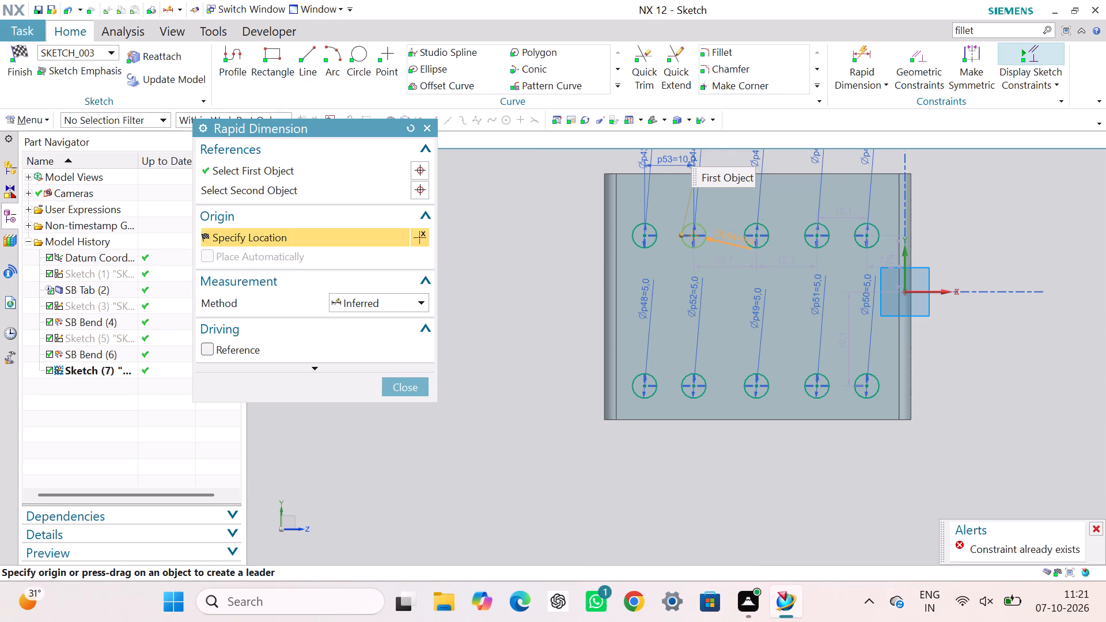
click(759, 234)
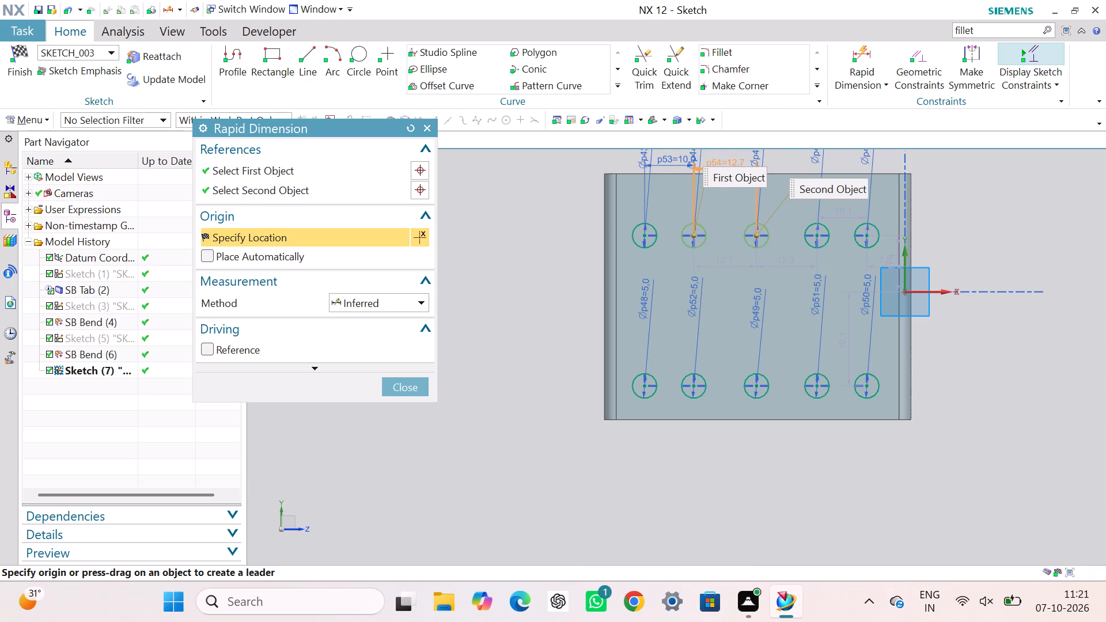
click(725, 161)
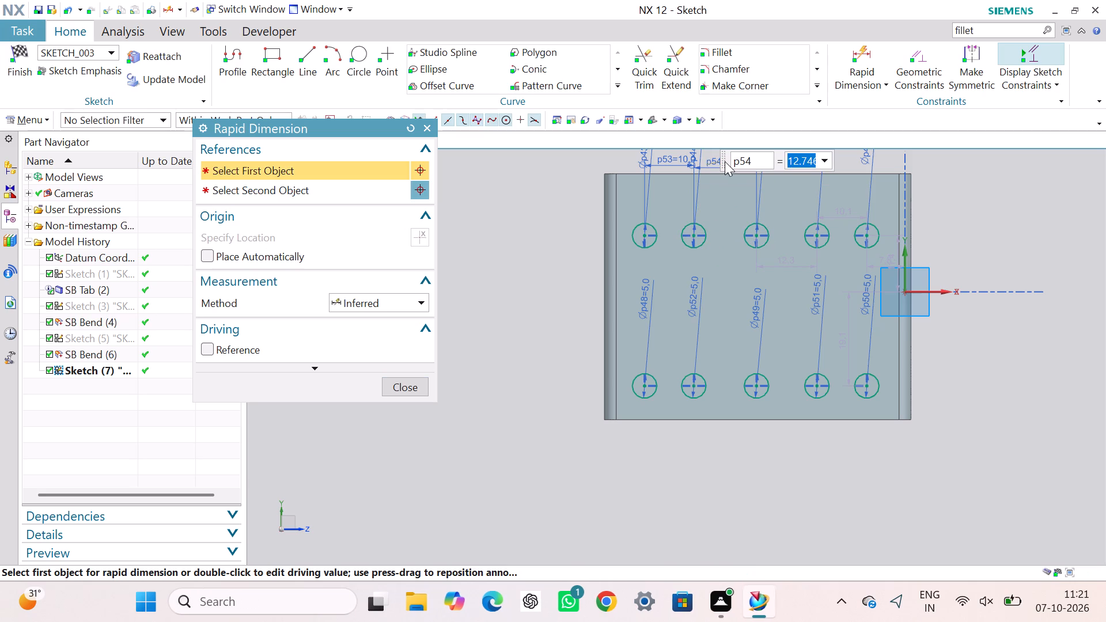
text(10)
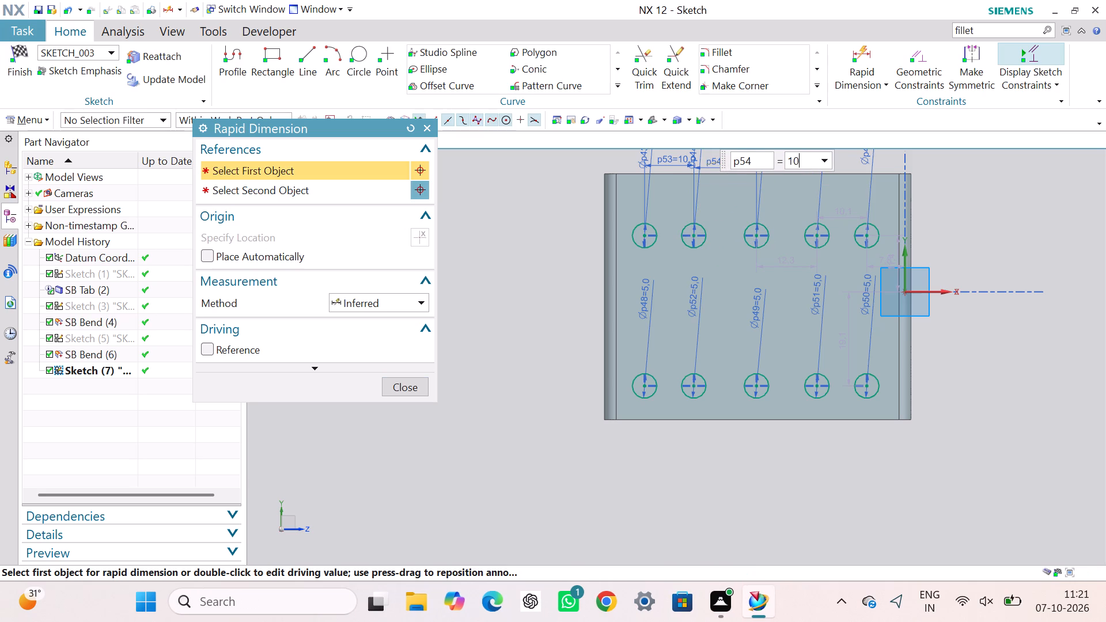
key(Return)
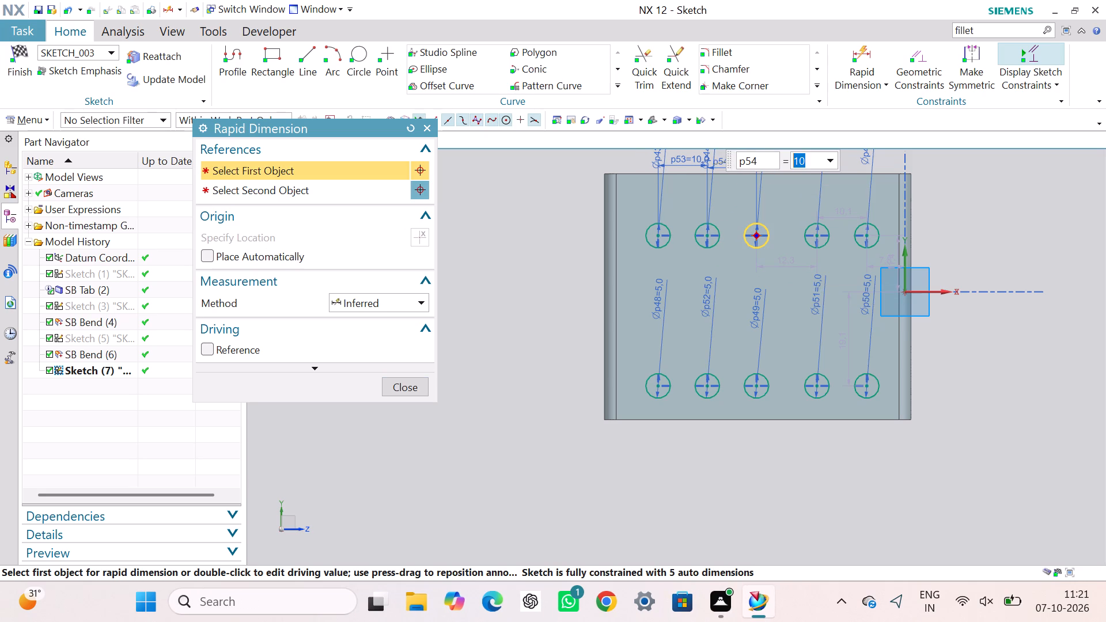
Dimension the horizontal spacing between the upper row's middle circle and its neighbour toward the Y axis as 10 mm.
click(757, 236)
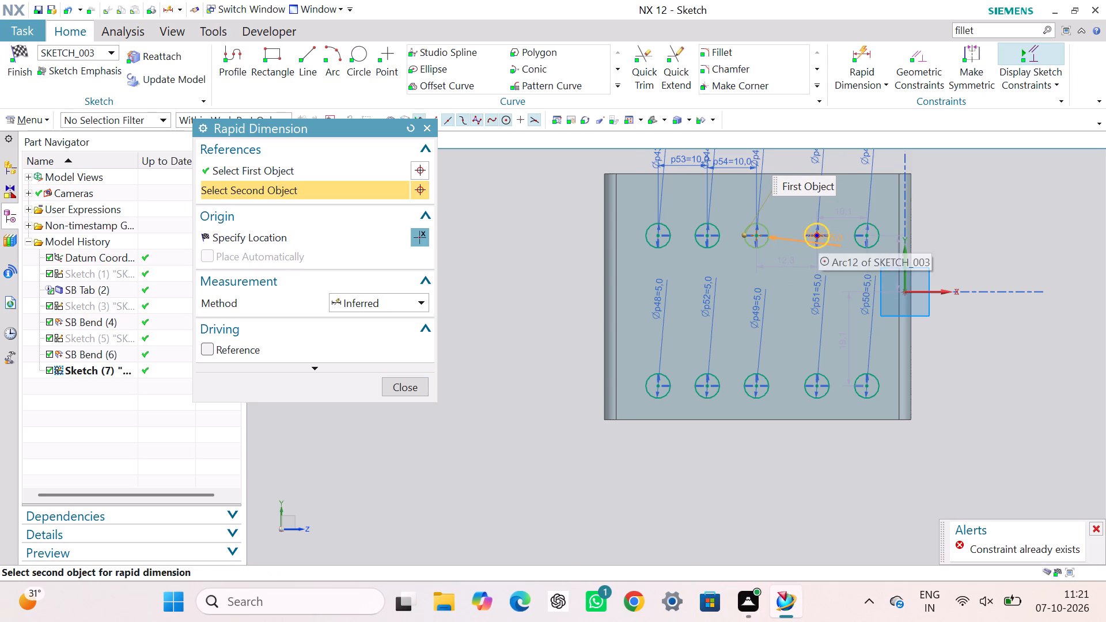
click(818, 233)
click(787, 160)
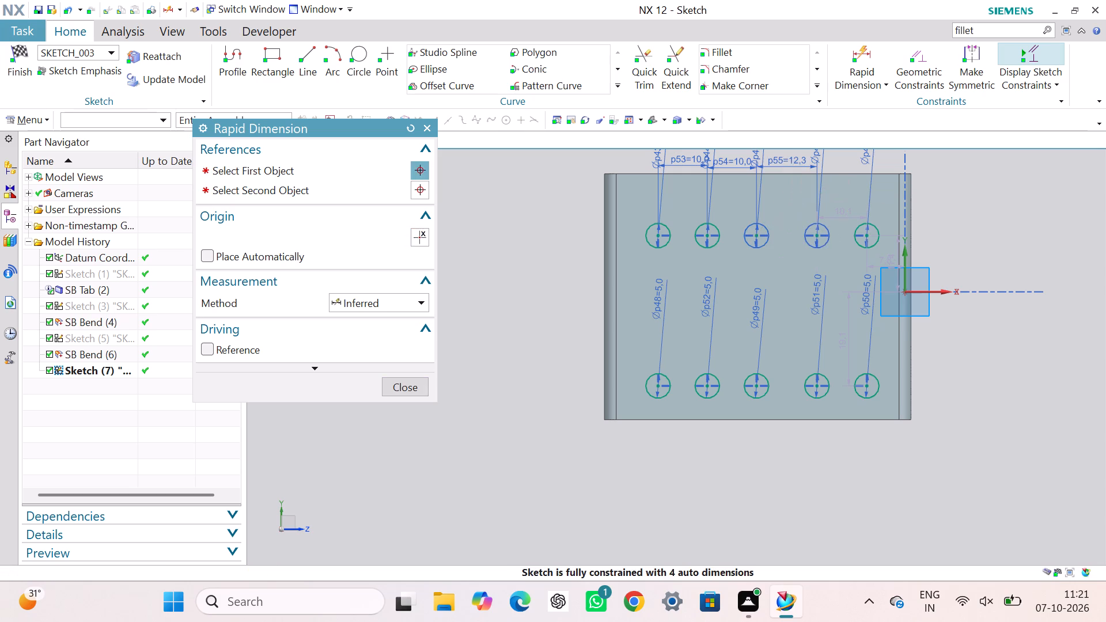
text(10)
key(Return)
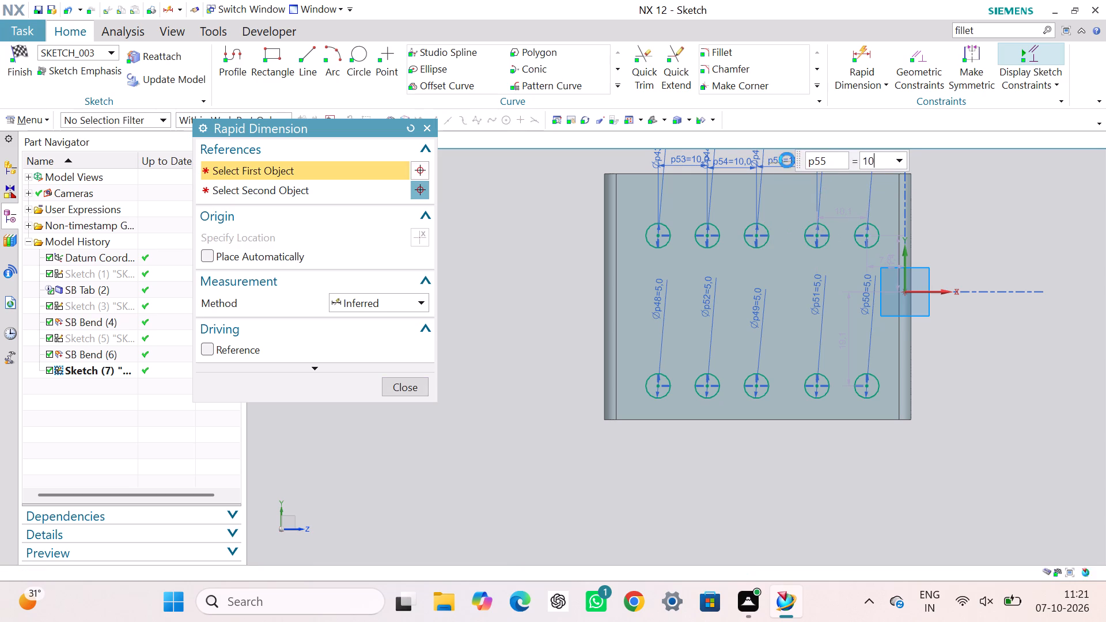
Dimension the horizontal spacing between the two circles nearest the Y axis in the upper row as 10 mm.
click(816, 234)
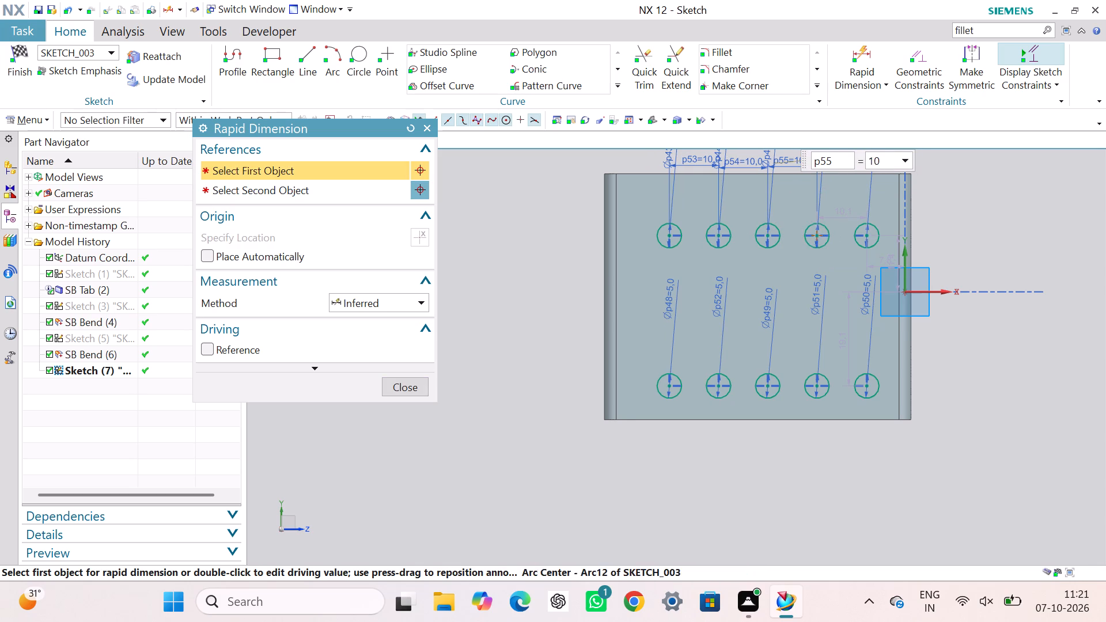
click(868, 233)
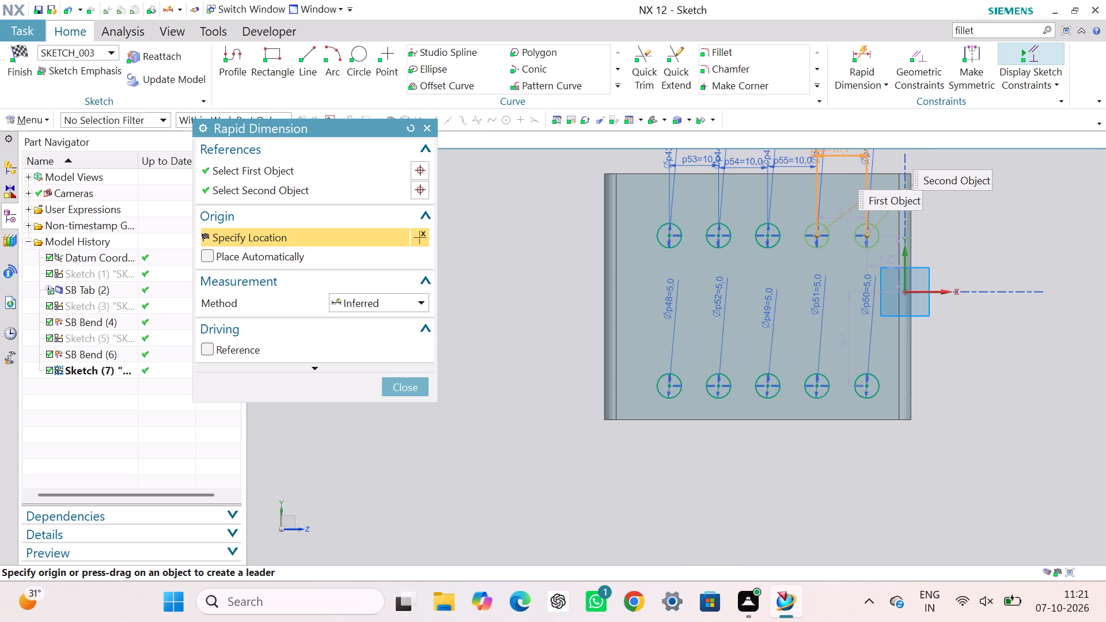
click(840, 157)
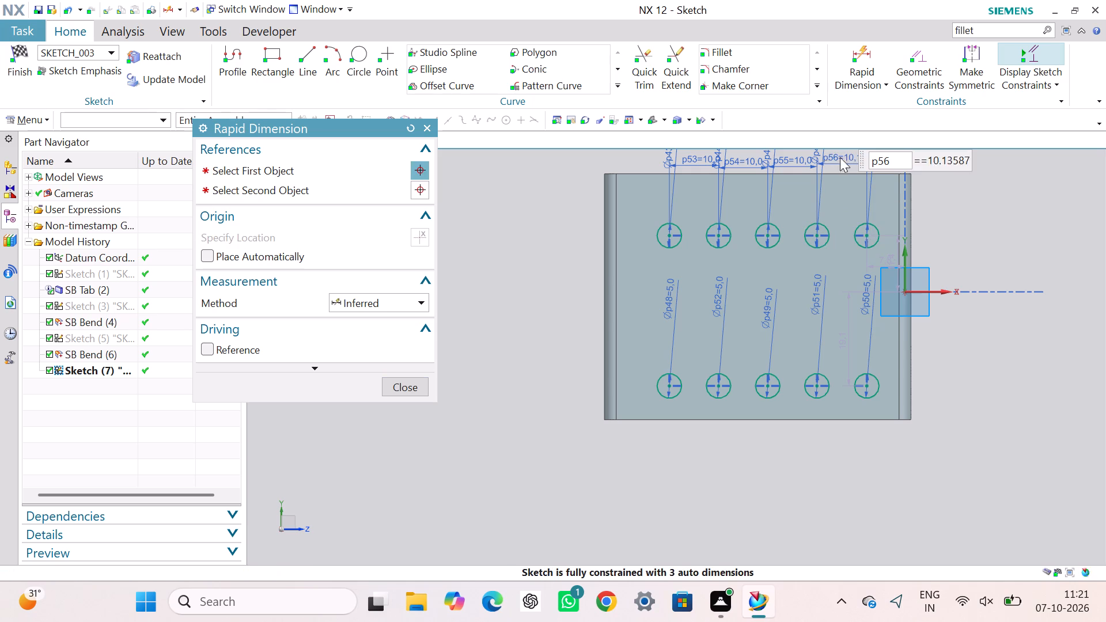
text(10)
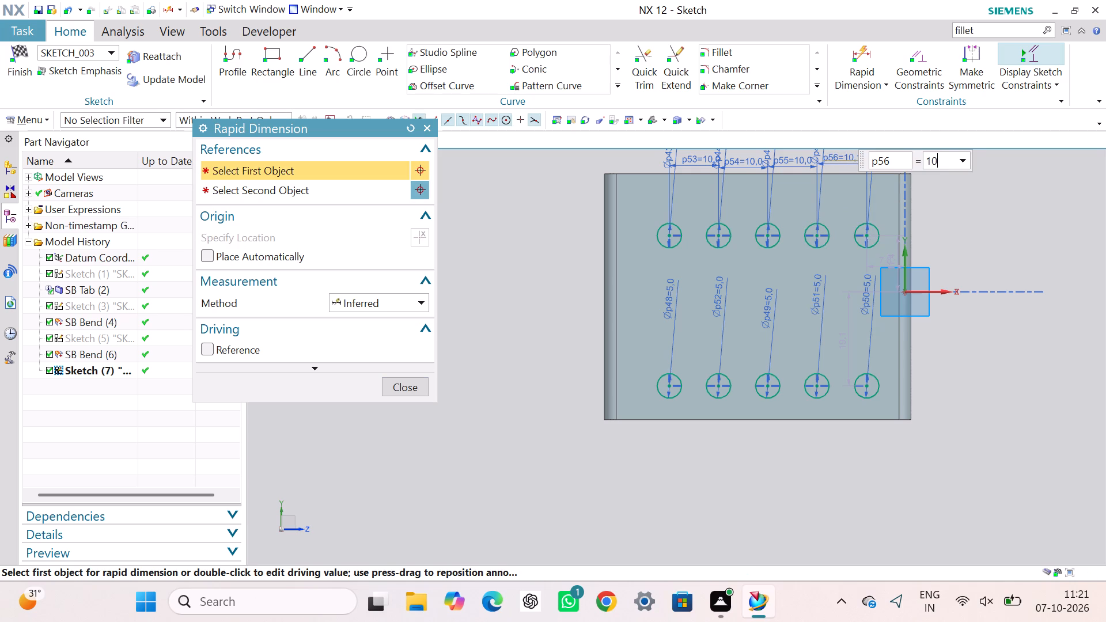
key(Return)
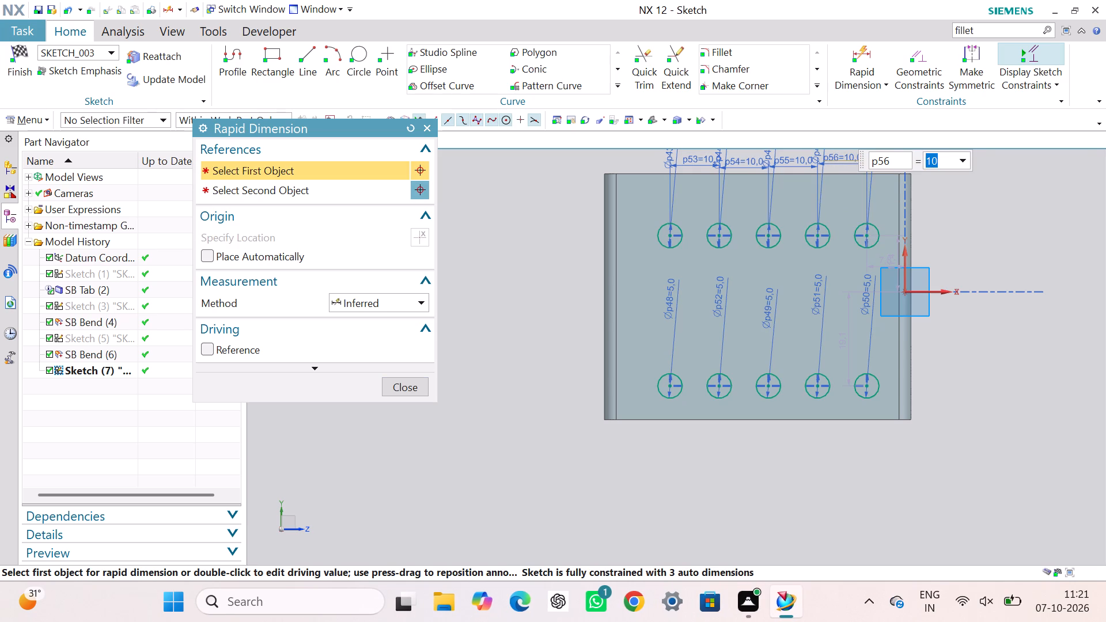
click(407, 386)
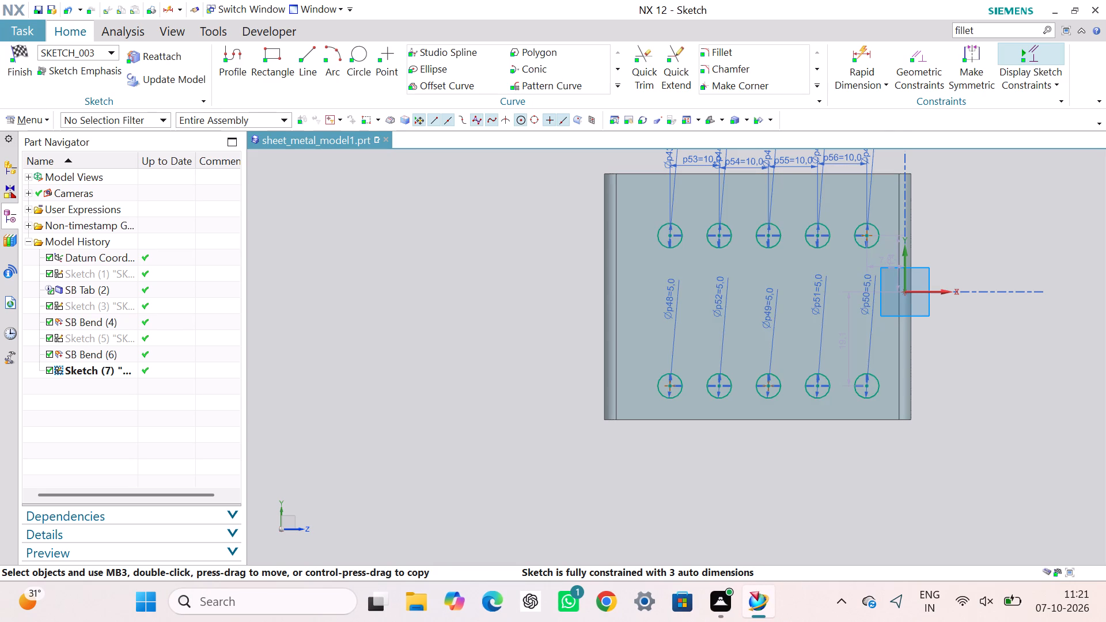
Dimension the distance from the upper row's circle nearest the Y axis to the adjacent bend edge as 10 mm.
click(868, 59)
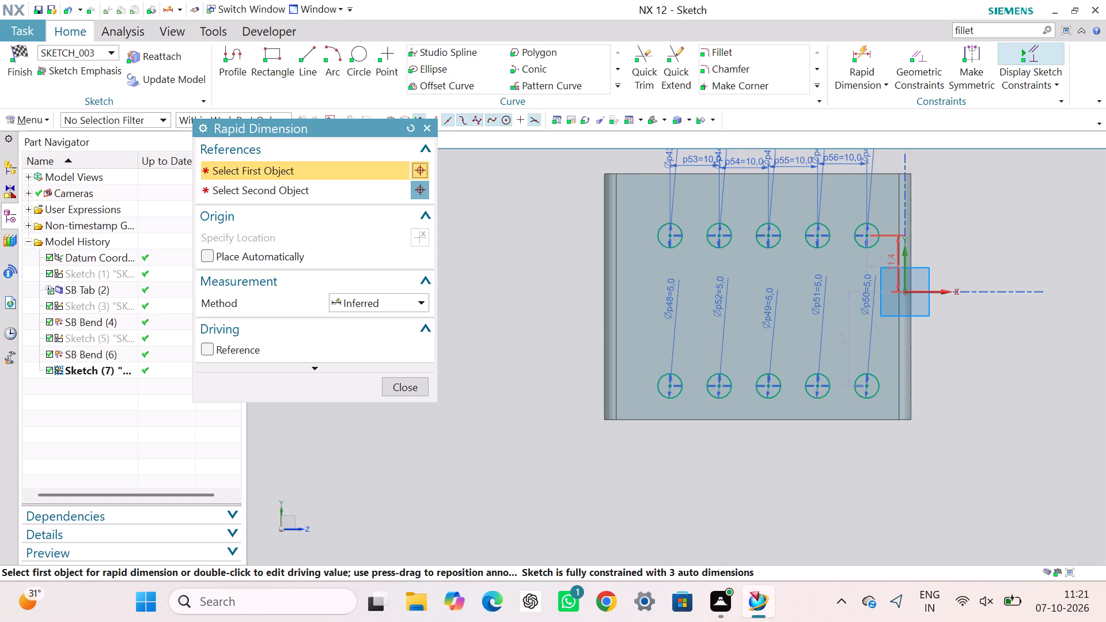
click(868, 236)
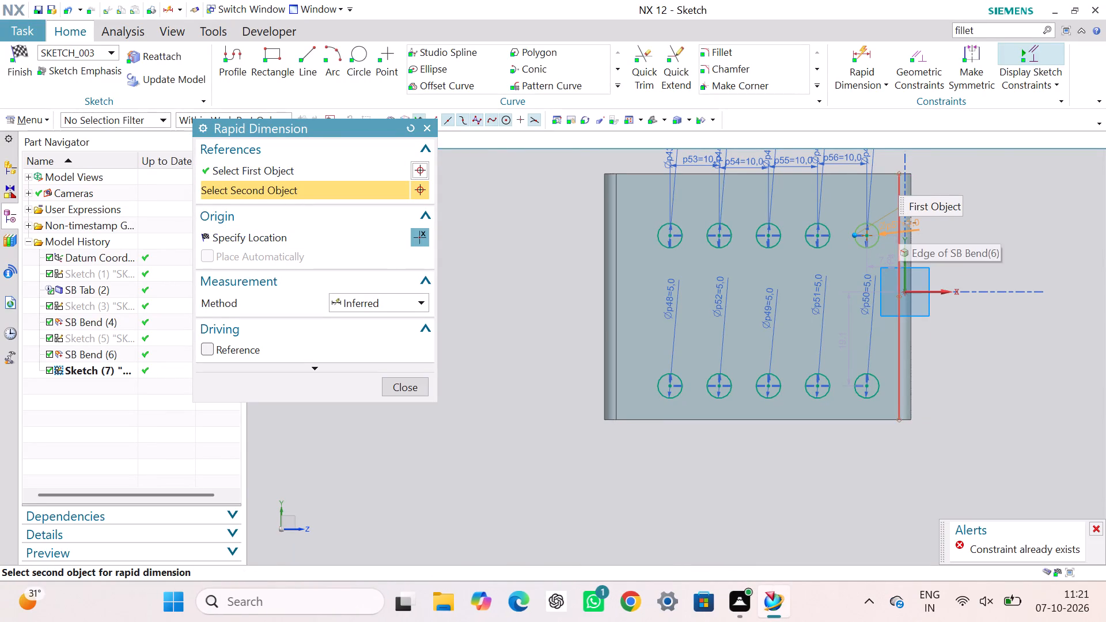
click(898, 224)
click(888, 160)
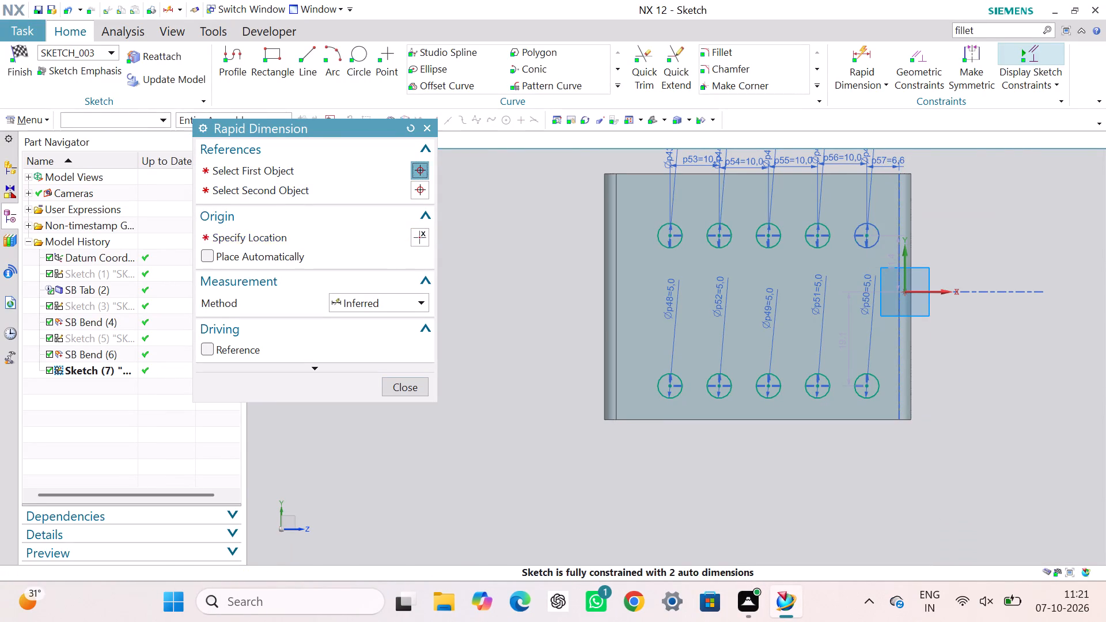
text(10)
key(Return)
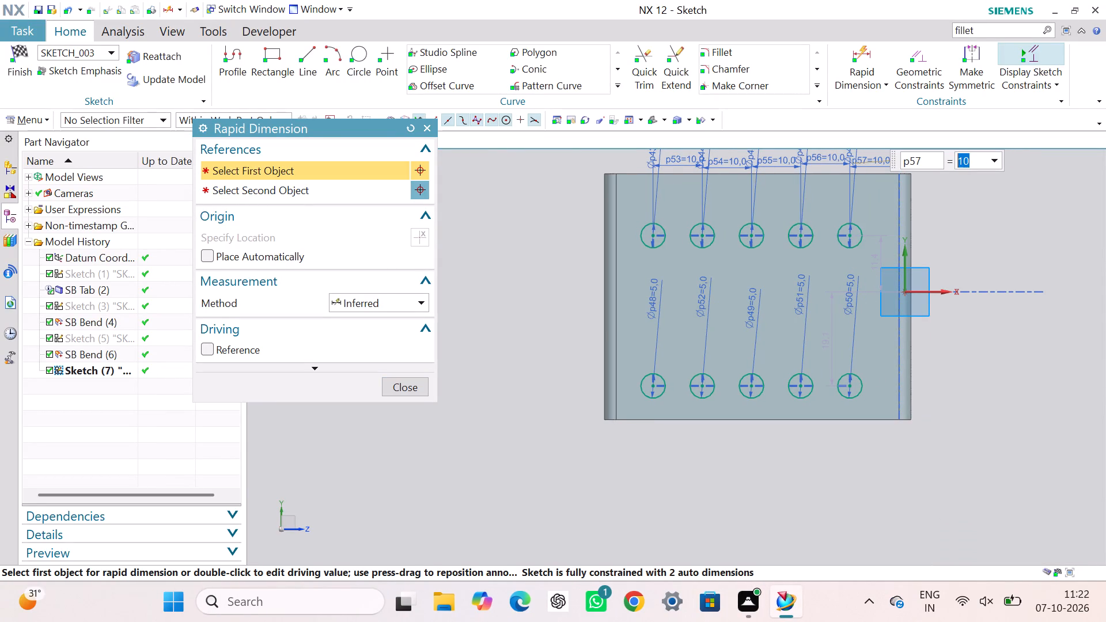
click(423, 388)
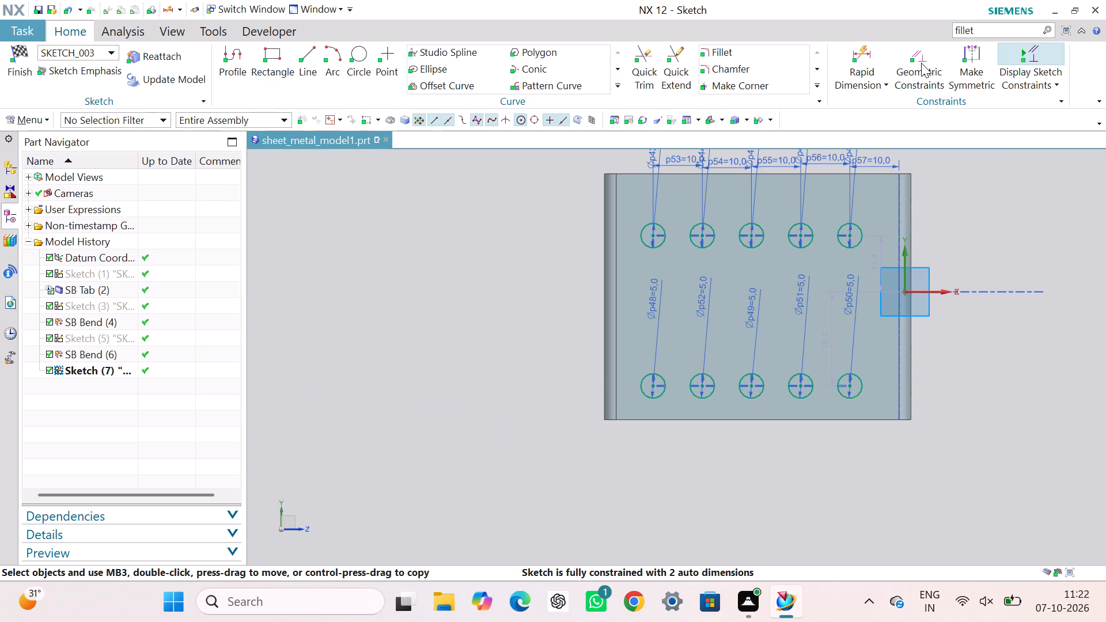
Dimension the vertical spacing between the two rows as 30 mm, using the circles farthest from the Y axis.
click(862, 53)
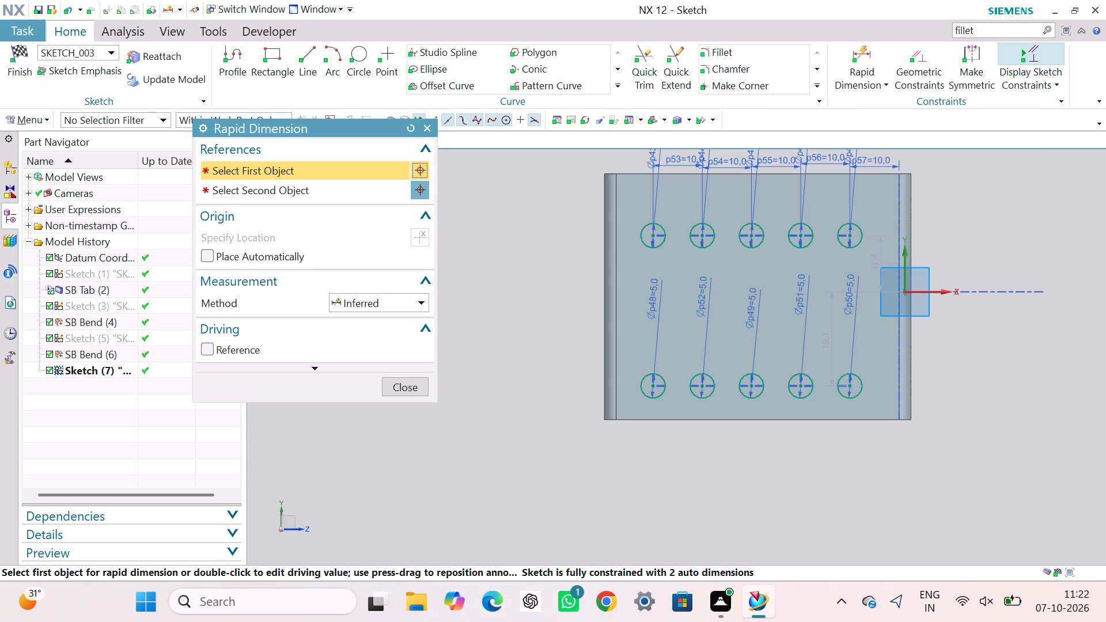
click(652, 234)
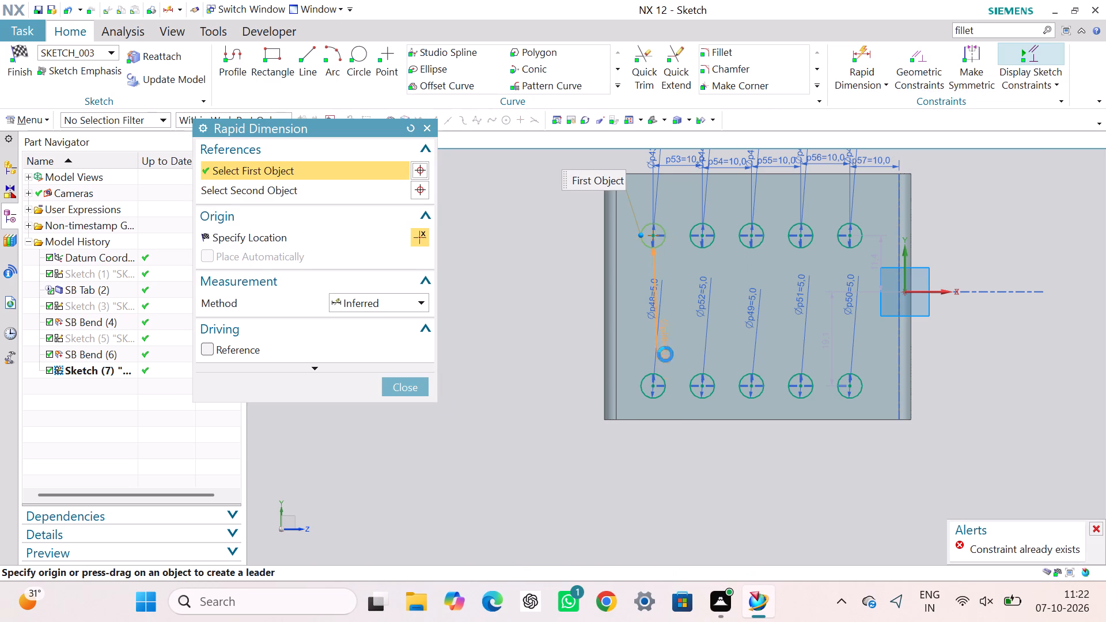
click(651, 386)
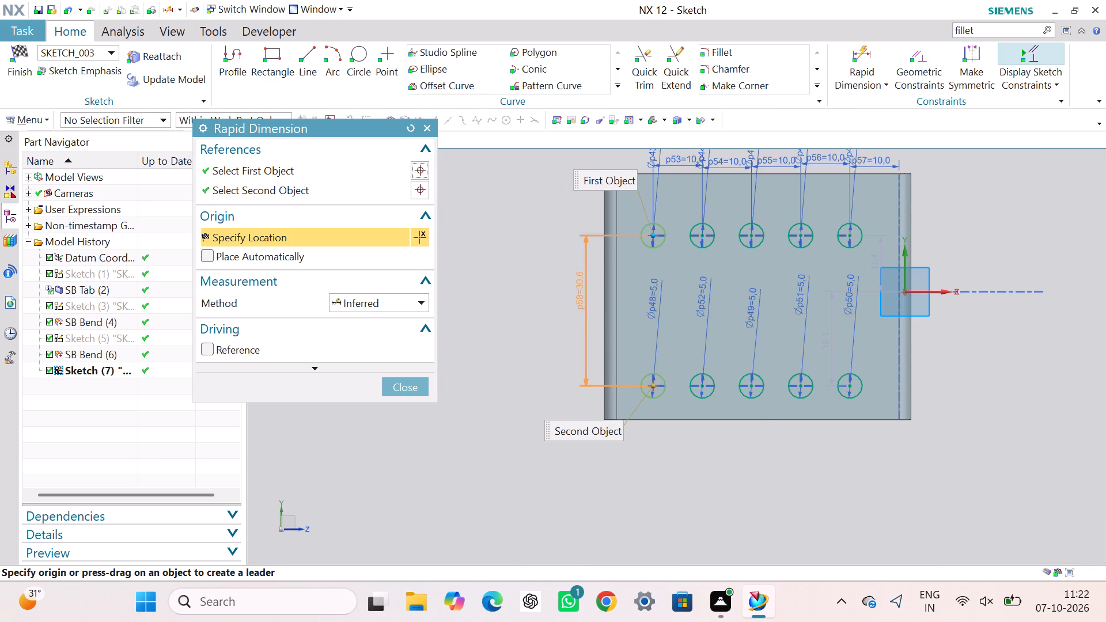
click(579, 290)
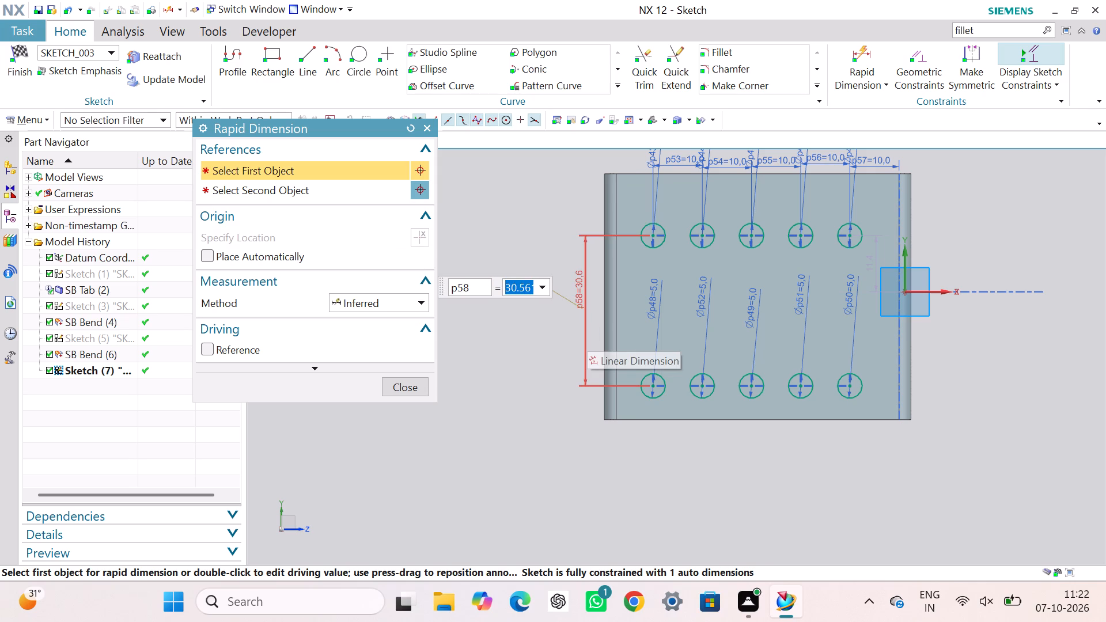
text(30)
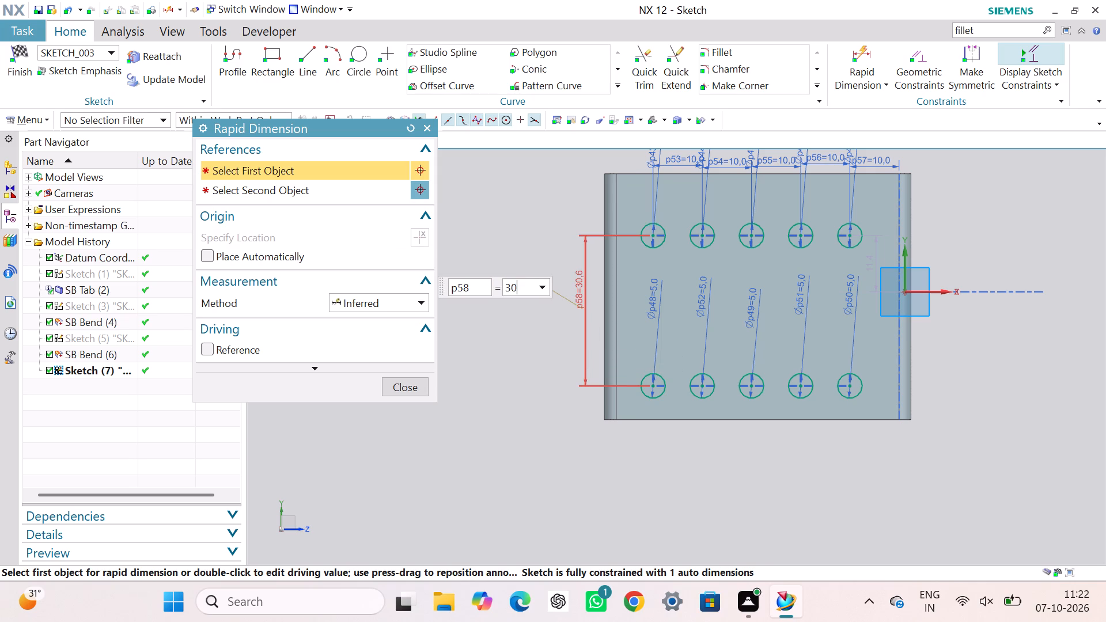
key(Return)
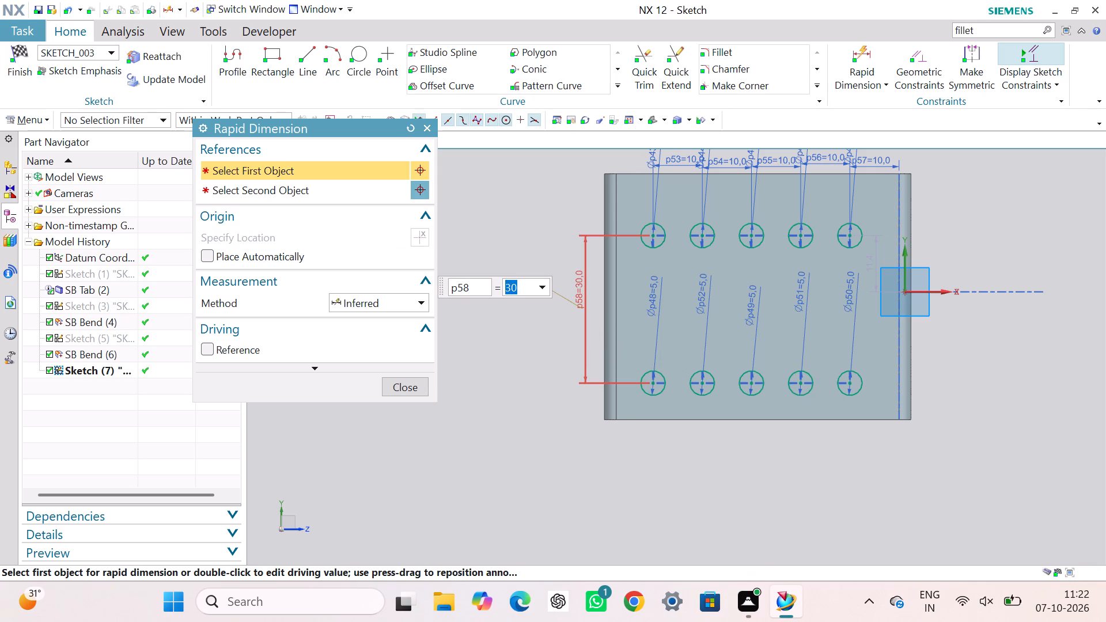
click(397, 386)
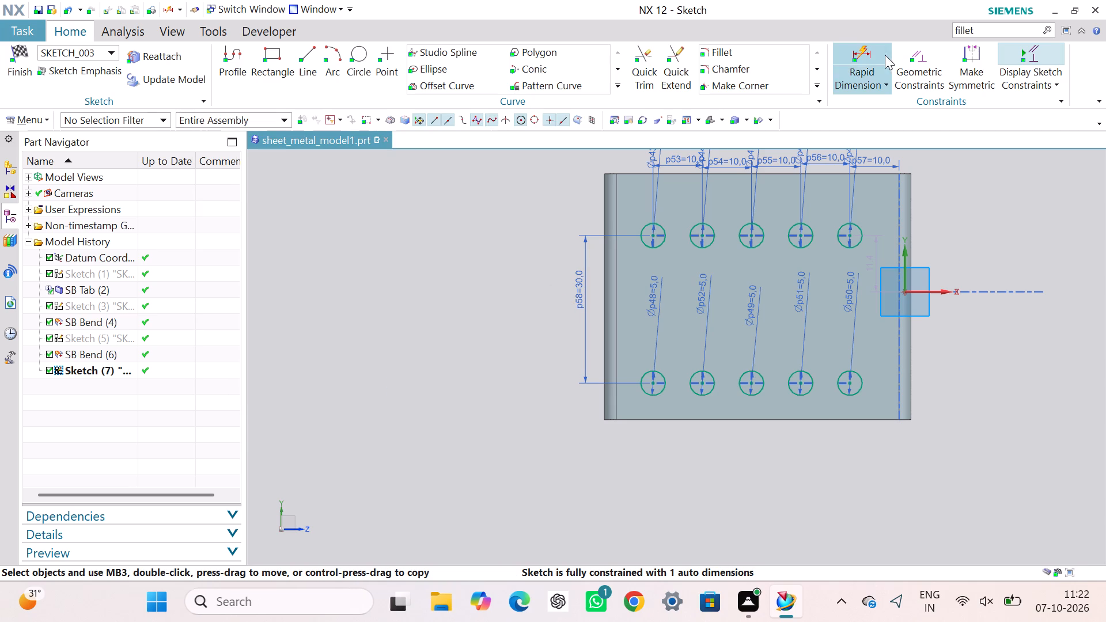
Dimension the distance from the lower row's circle farthest from the Y axis to the face's bottom edge as 10 mm.
click(860, 60)
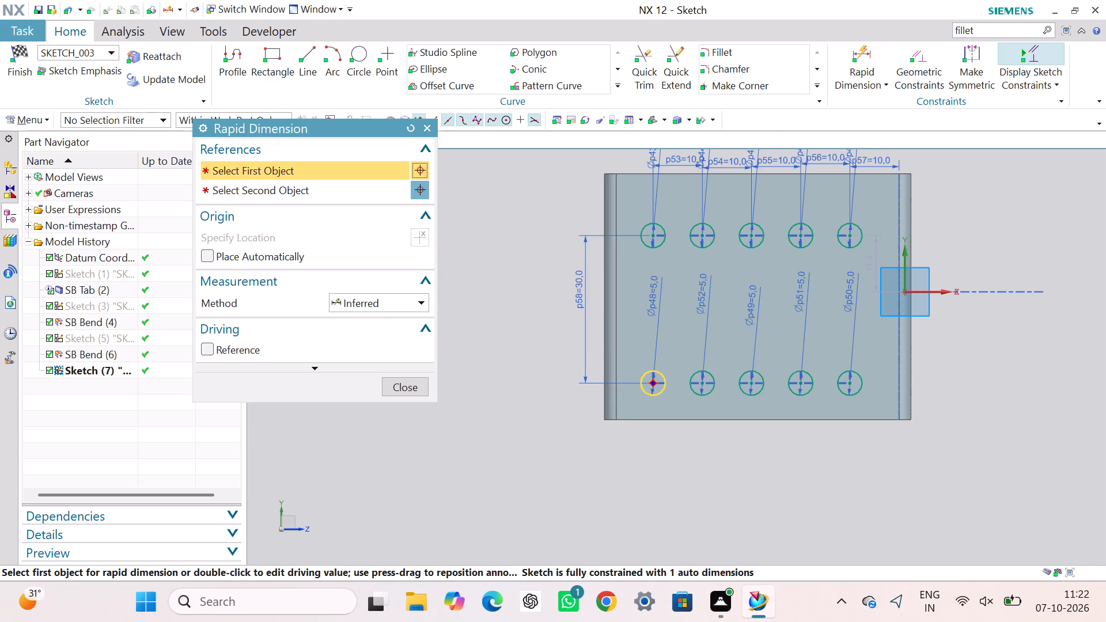
click(653, 384)
click(649, 420)
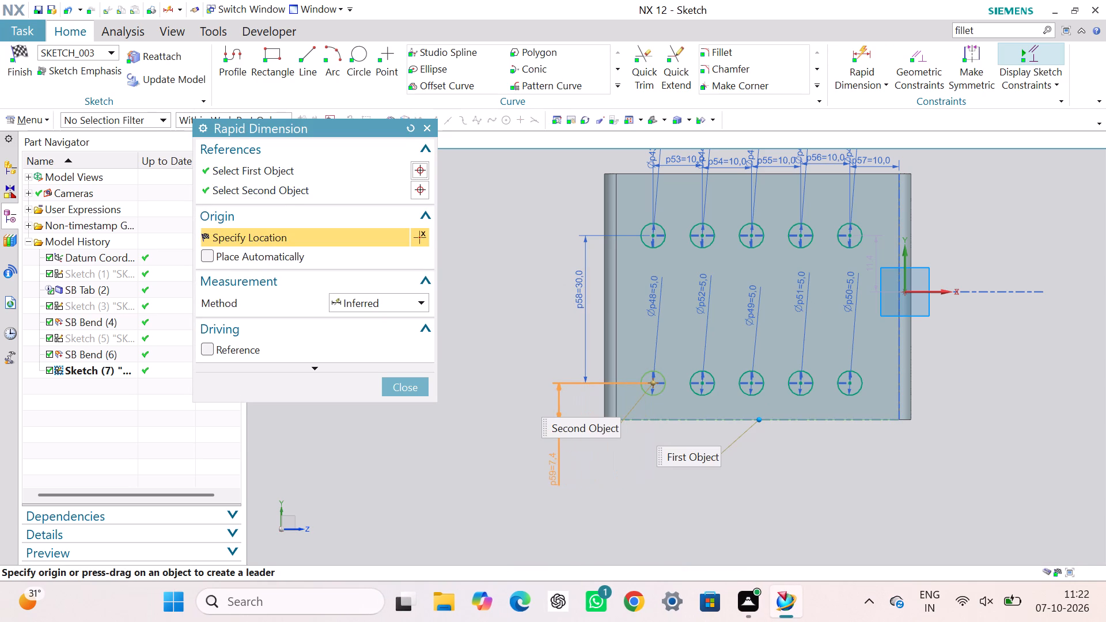
click(552, 469)
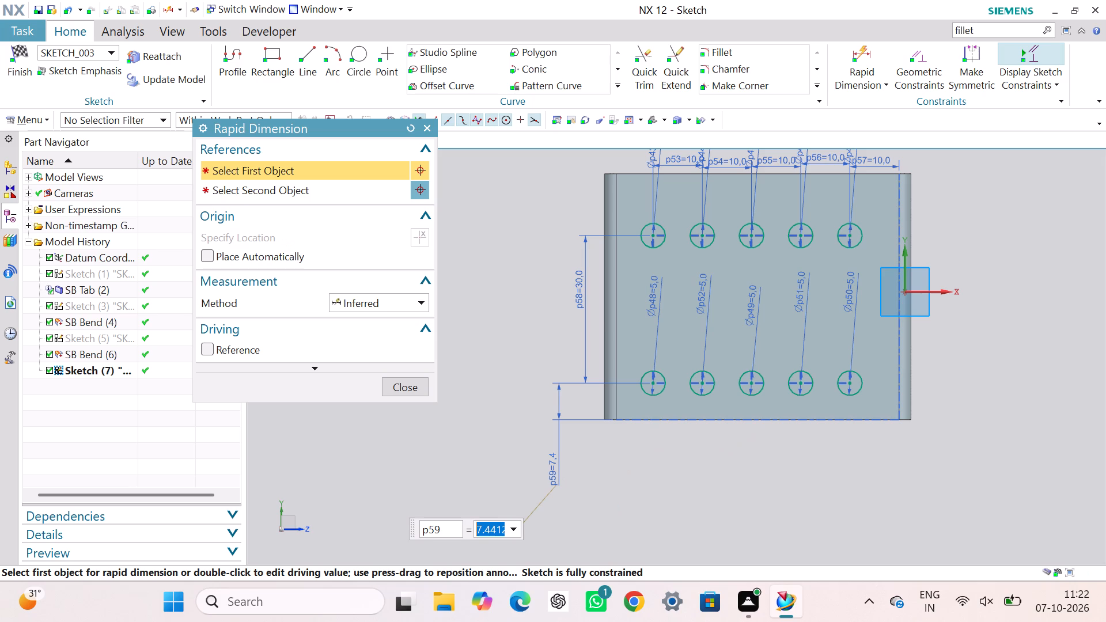
text(10)
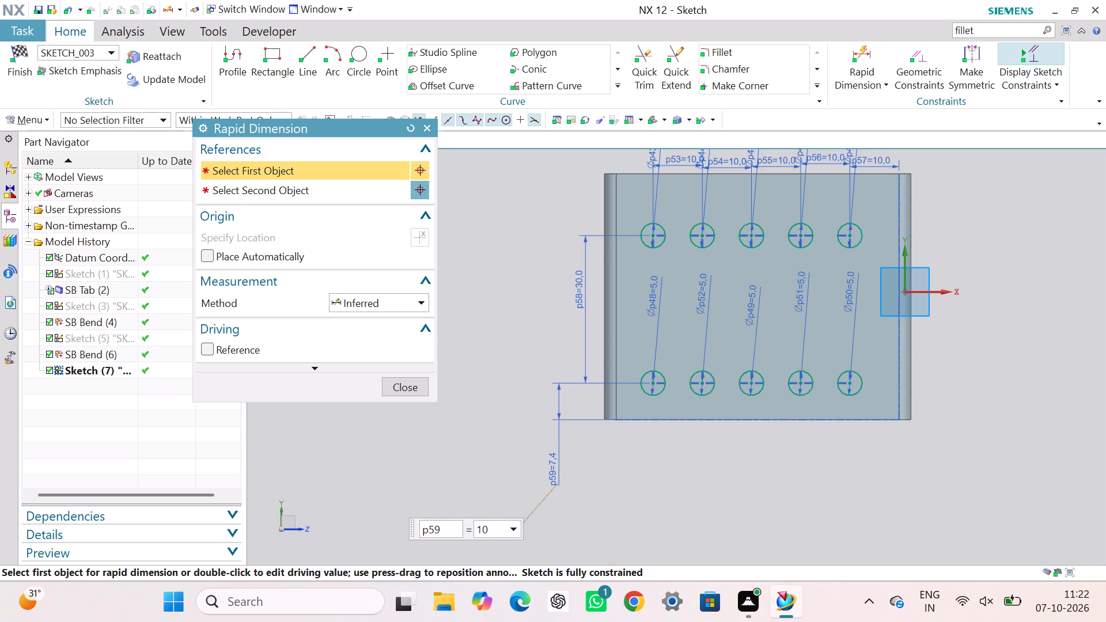
key(Return)
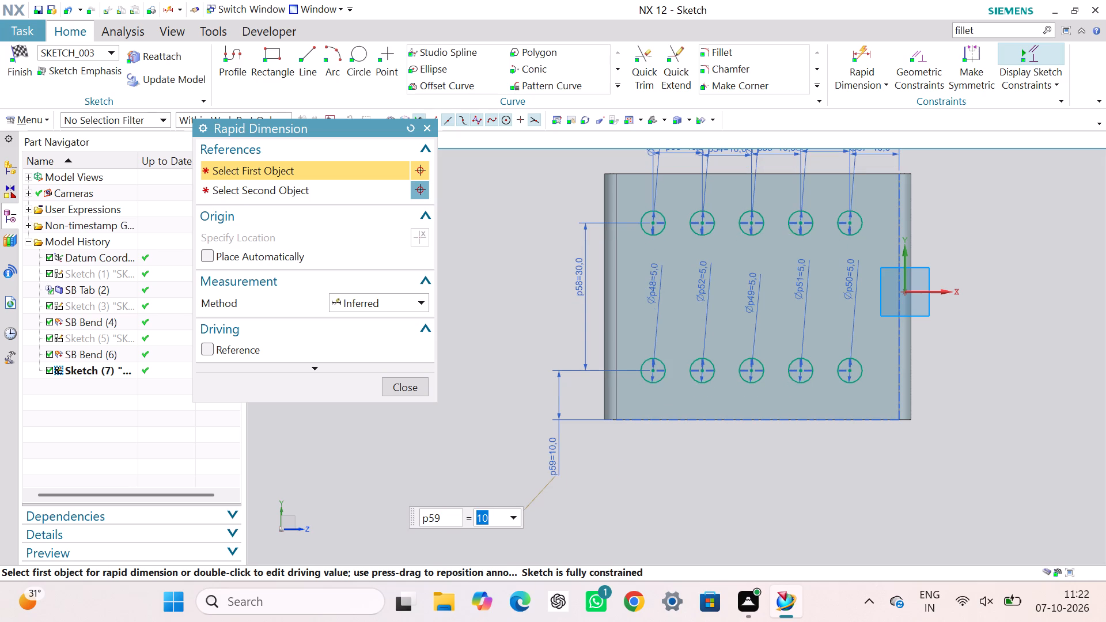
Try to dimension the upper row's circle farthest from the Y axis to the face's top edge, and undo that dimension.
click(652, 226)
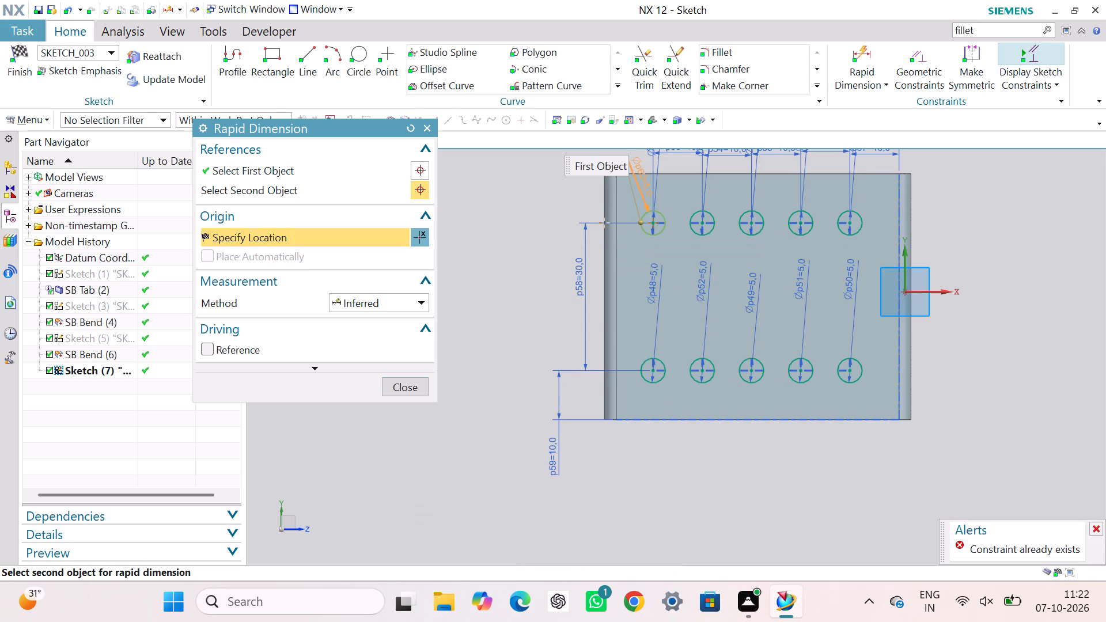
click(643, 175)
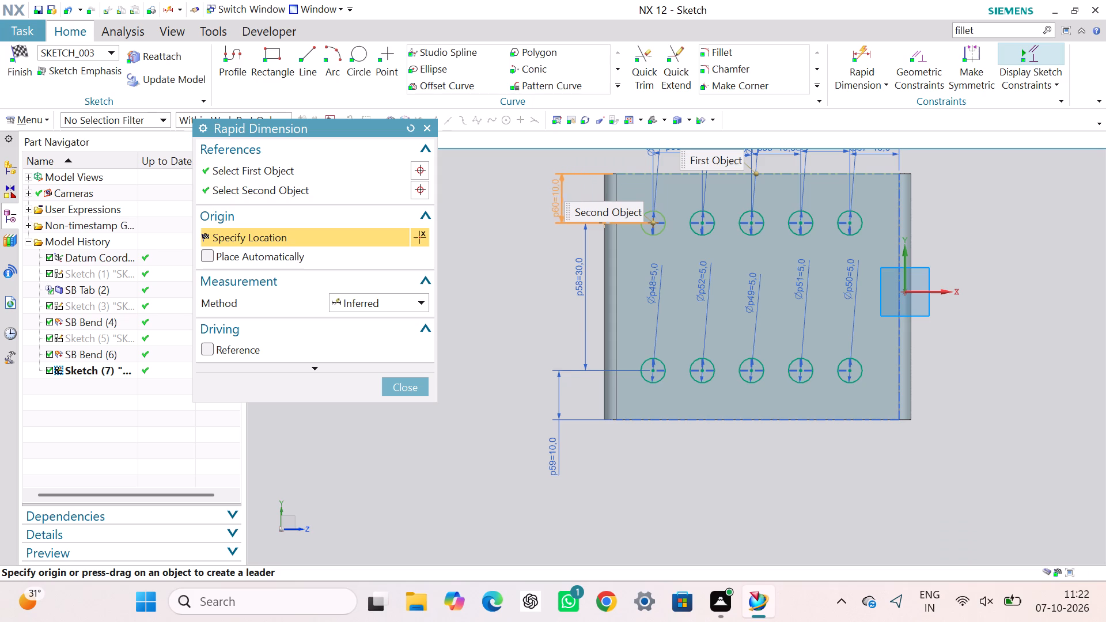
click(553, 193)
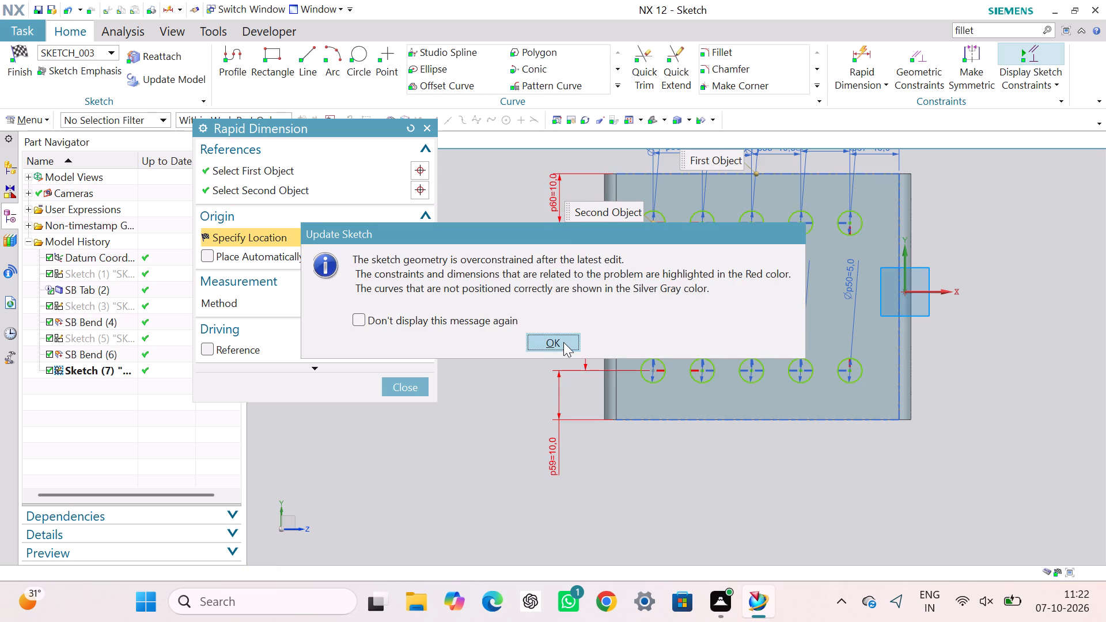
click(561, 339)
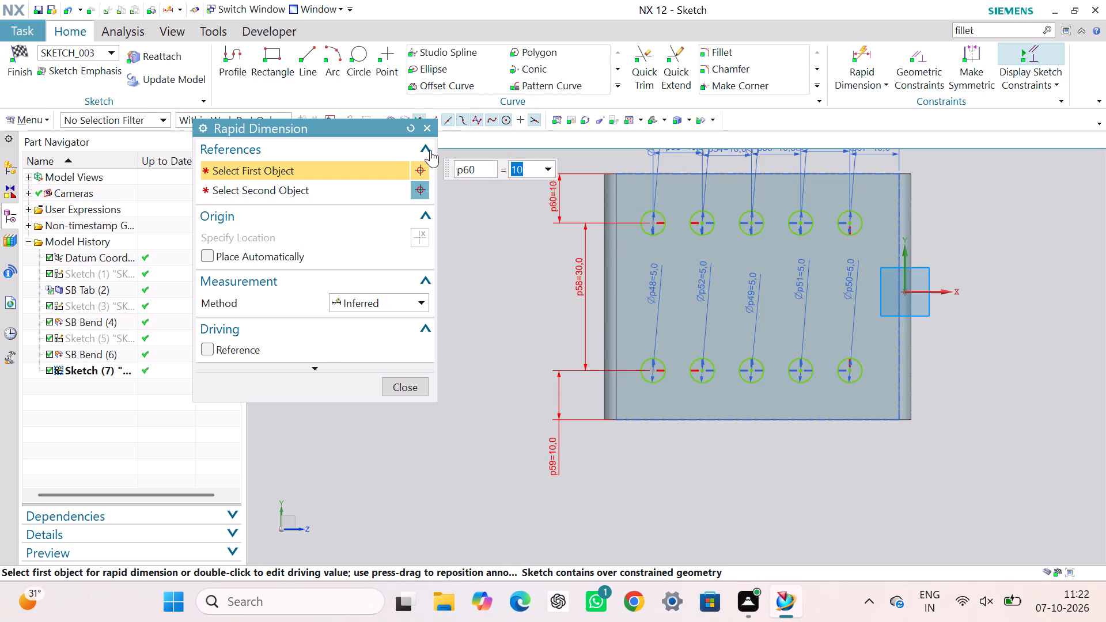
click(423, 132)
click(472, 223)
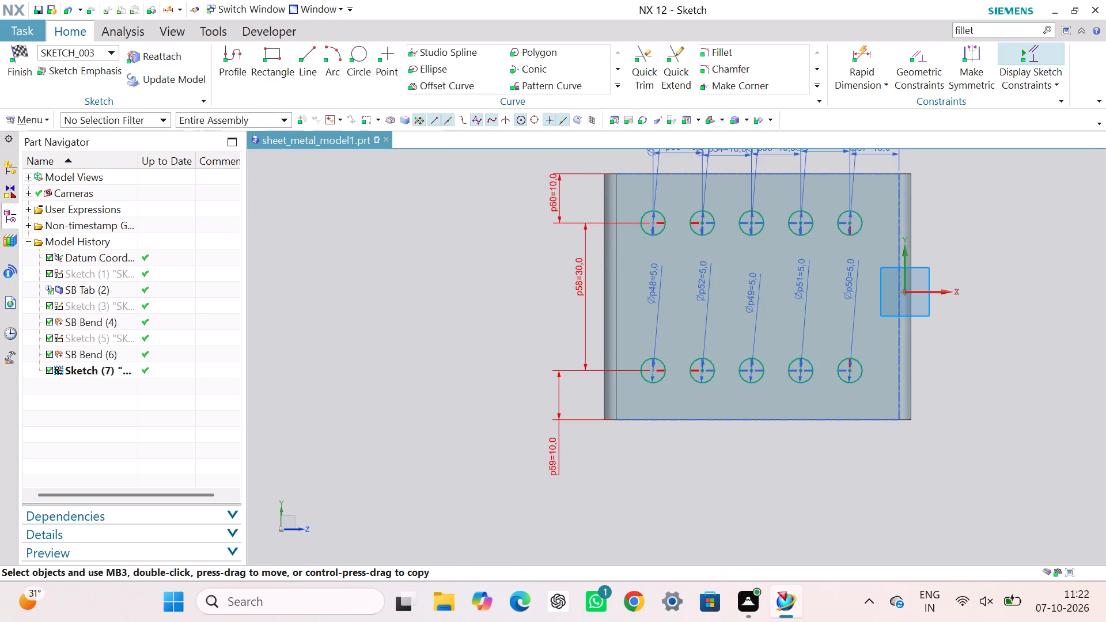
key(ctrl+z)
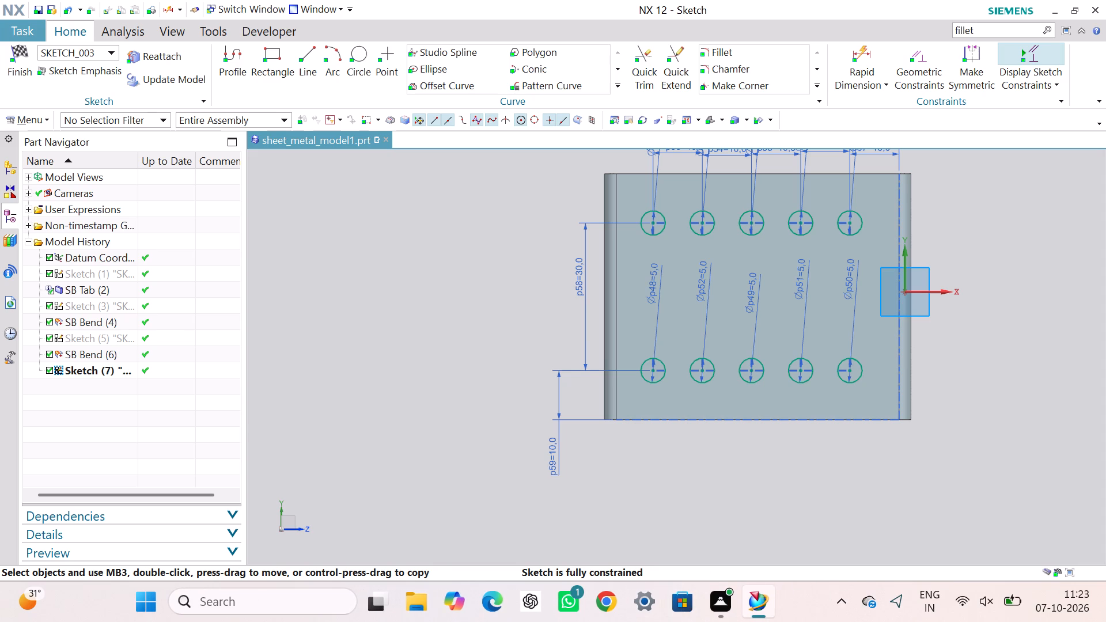
Draw a 30 mm vertical line joining the outer sides of the two circles farthest from the Y axis.
scroll(825, 300, down, 1)
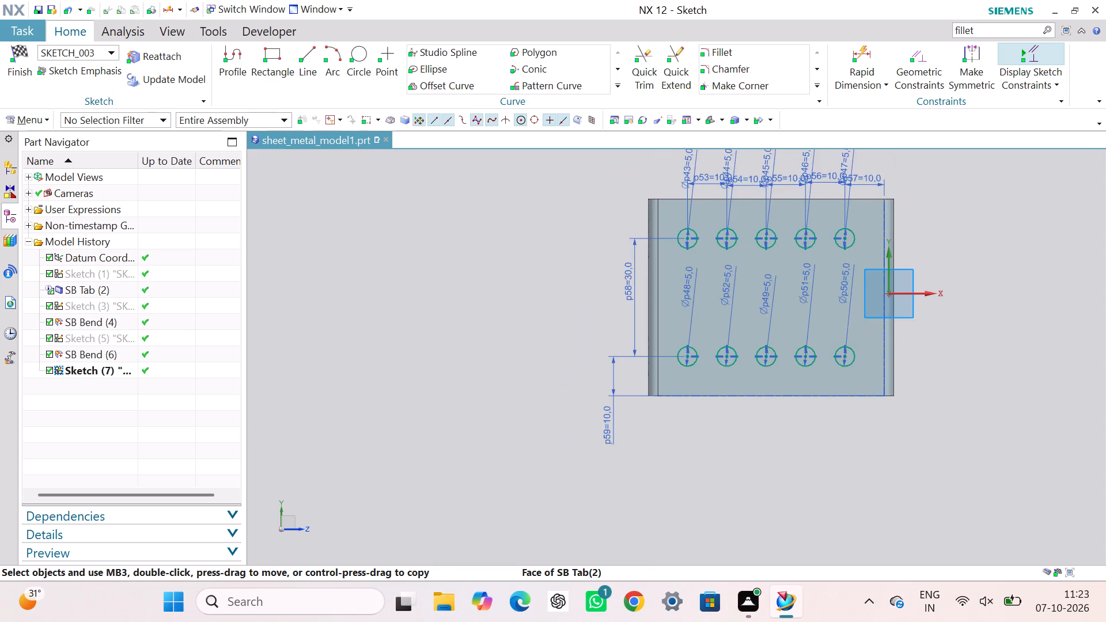
scroll(825, 300, up, 1)
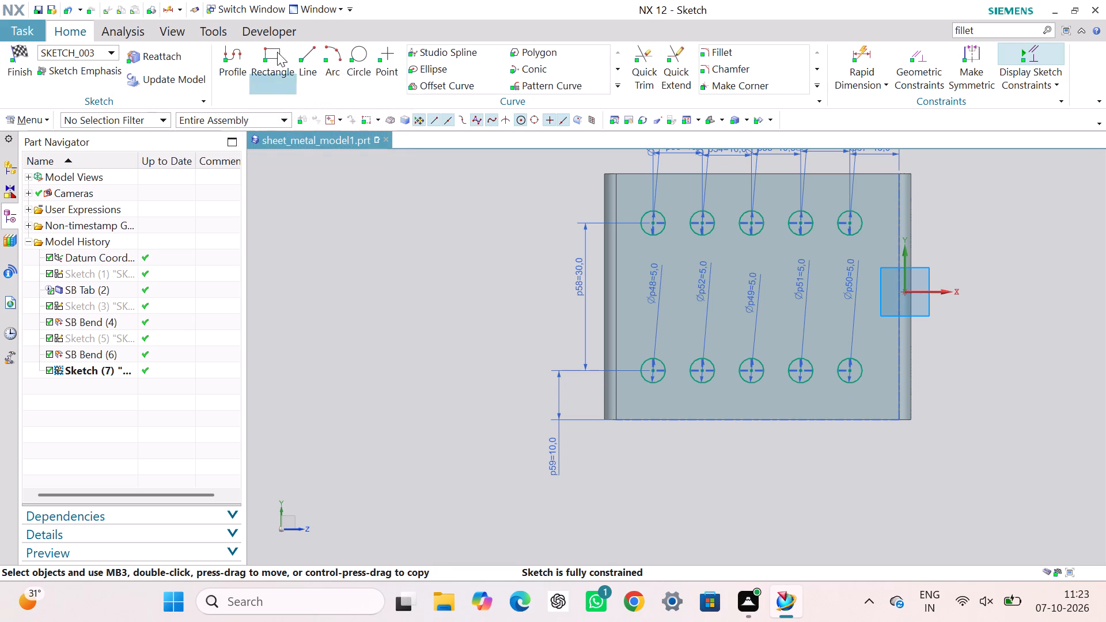
scroll(381, 59, up, 1)
click(303, 53)
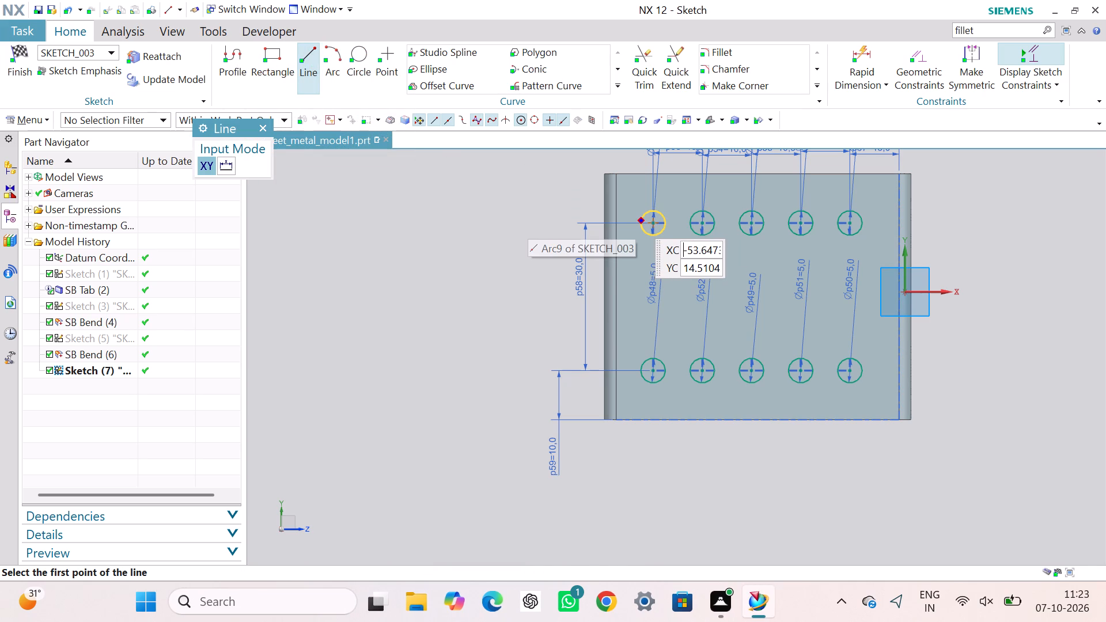
scroll(666, 240, down, 3)
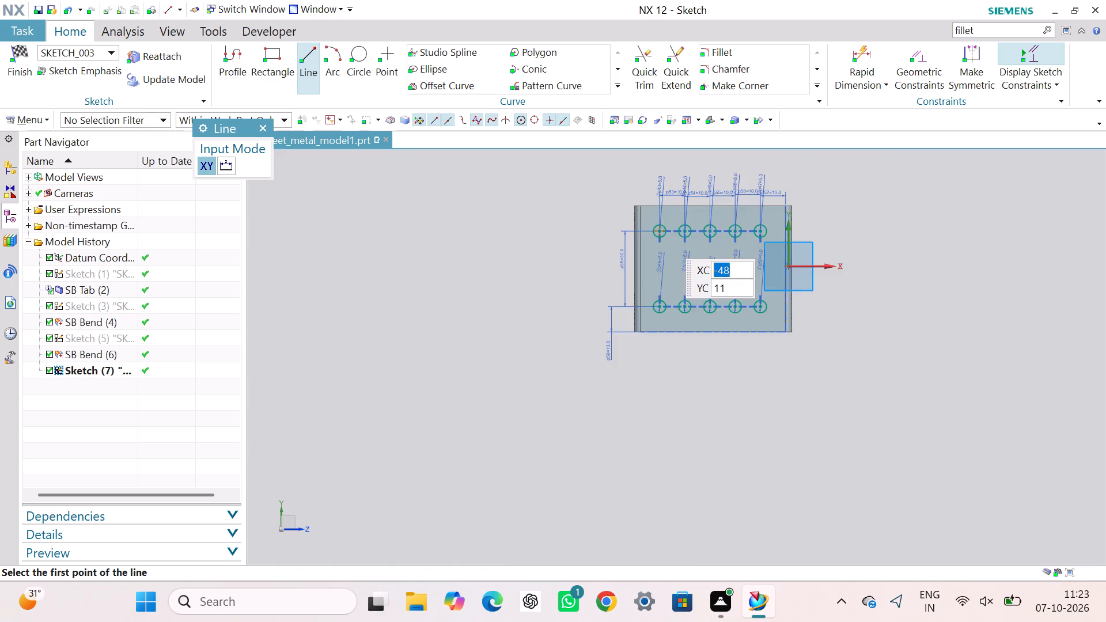
scroll(666, 240, up, 8)
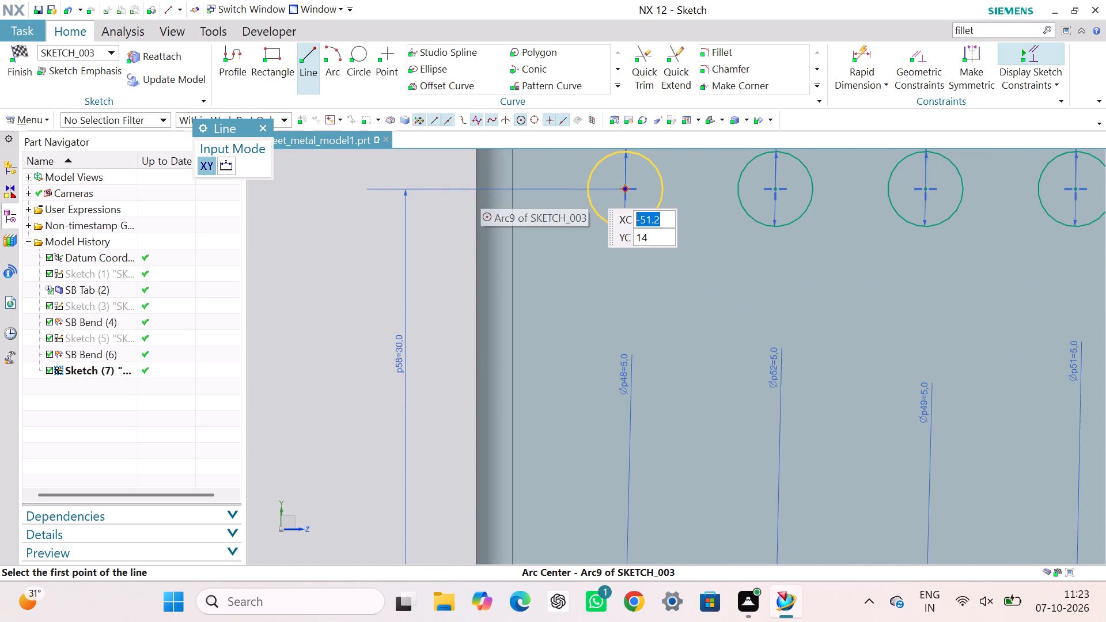
click(585, 189)
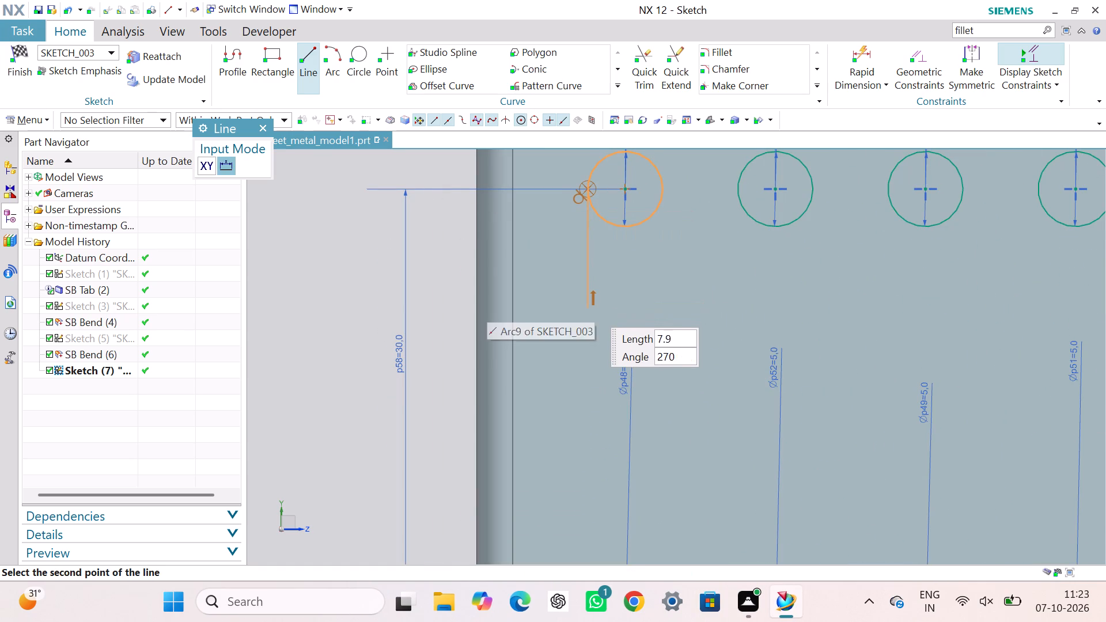
scroll(585, 308, down, 1)
scroll(585, 308, up, 1)
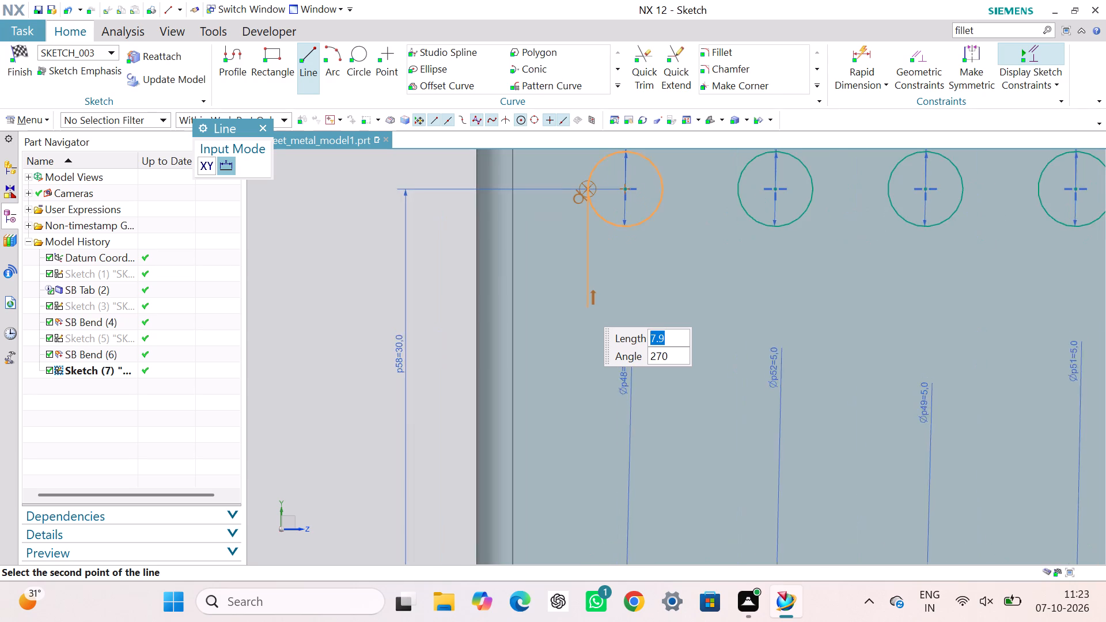
scroll(585, 308, down, 3)
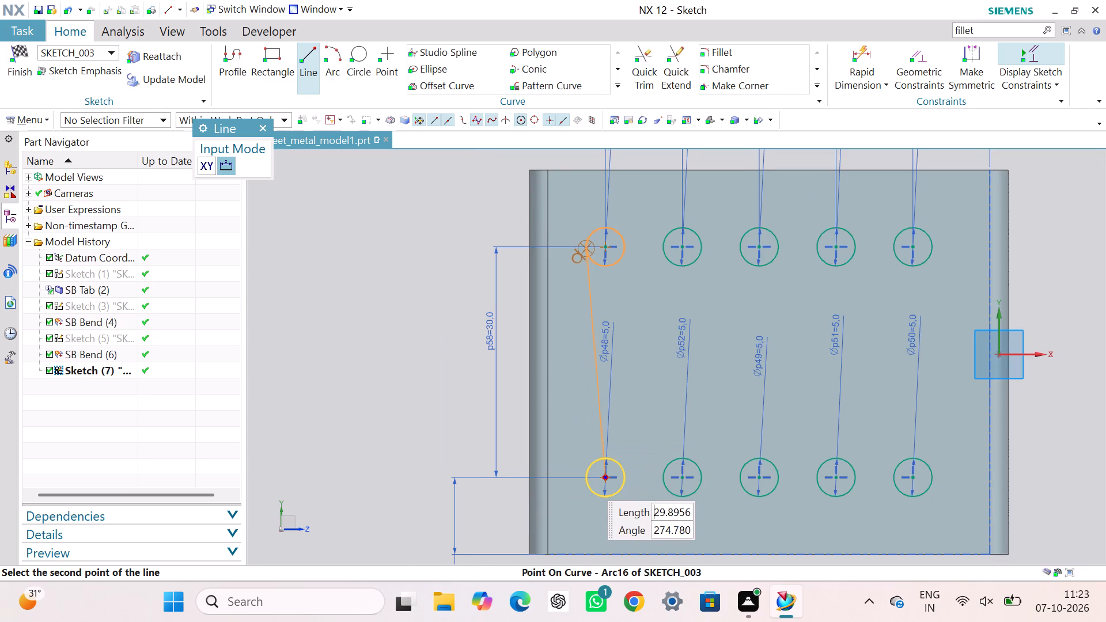
click(583, 478)
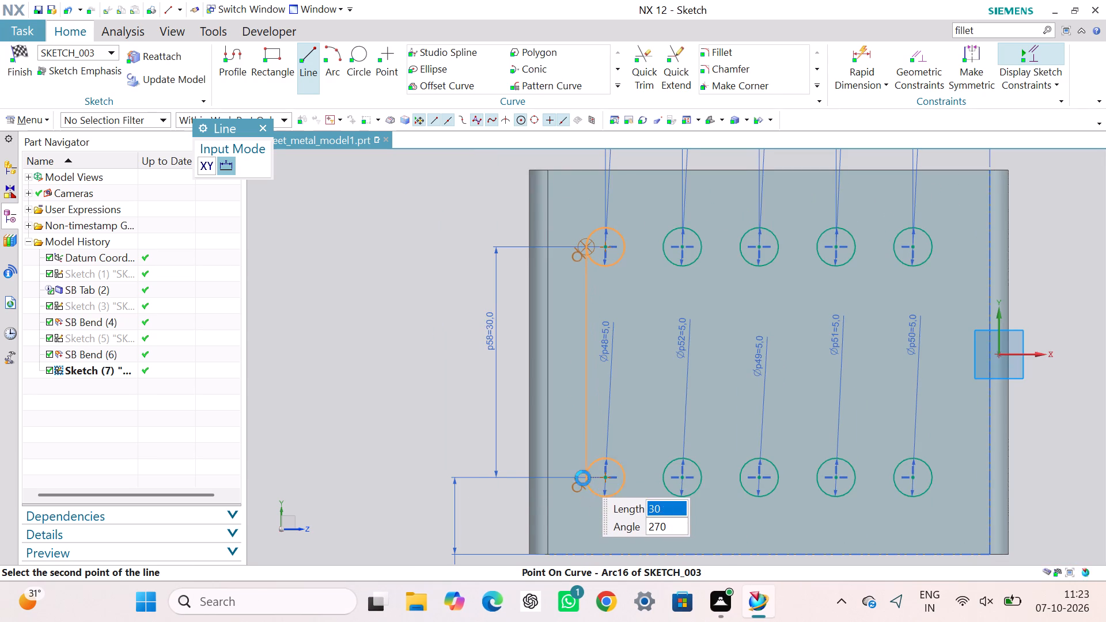
click(631, 488)
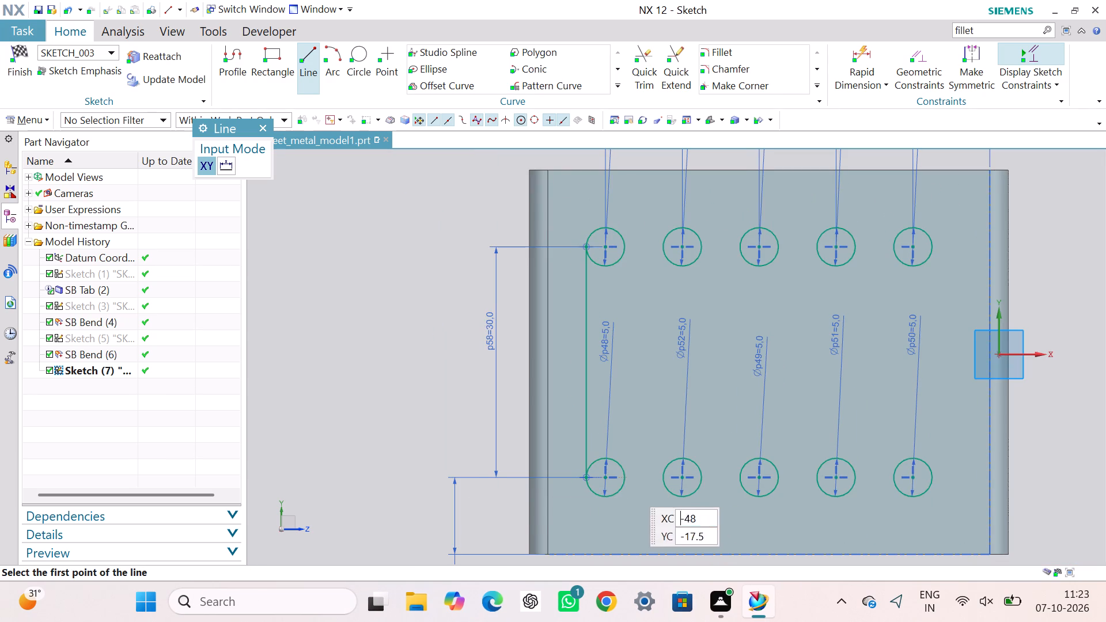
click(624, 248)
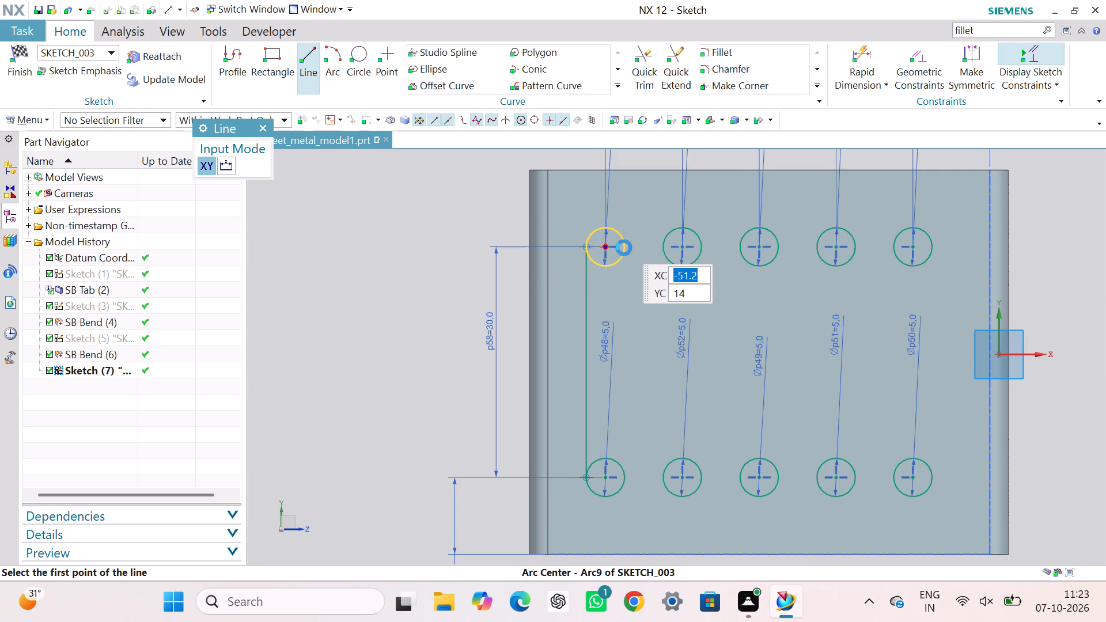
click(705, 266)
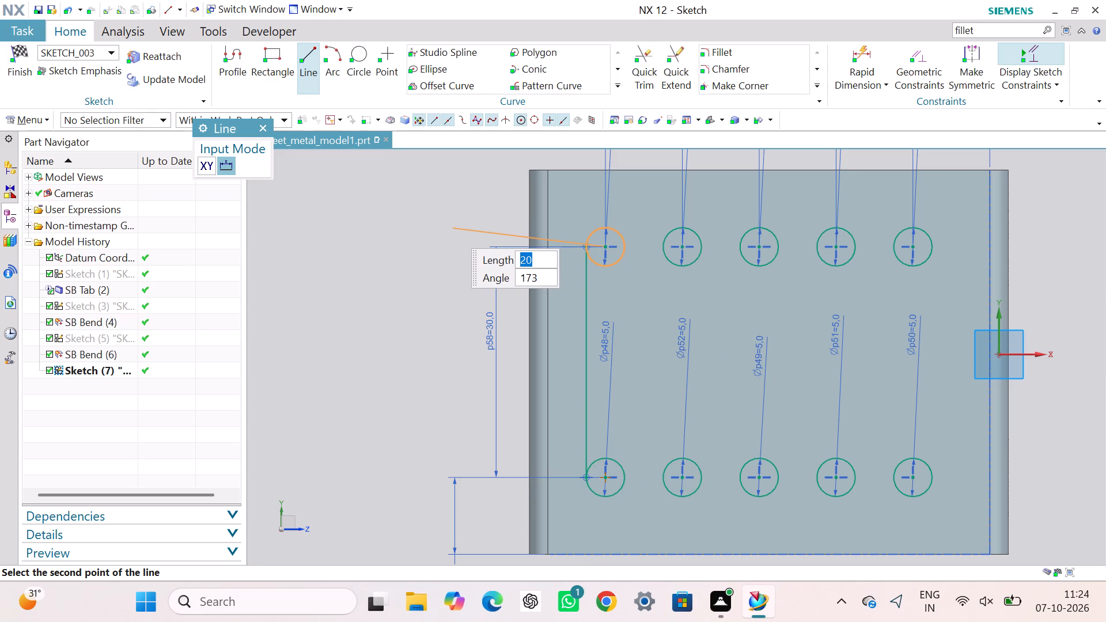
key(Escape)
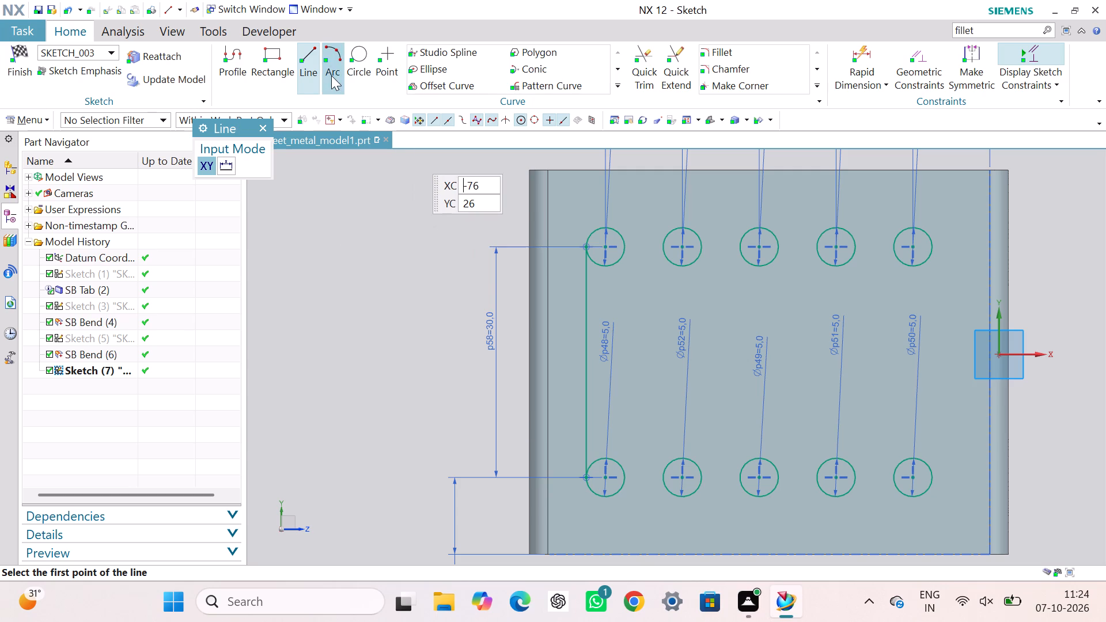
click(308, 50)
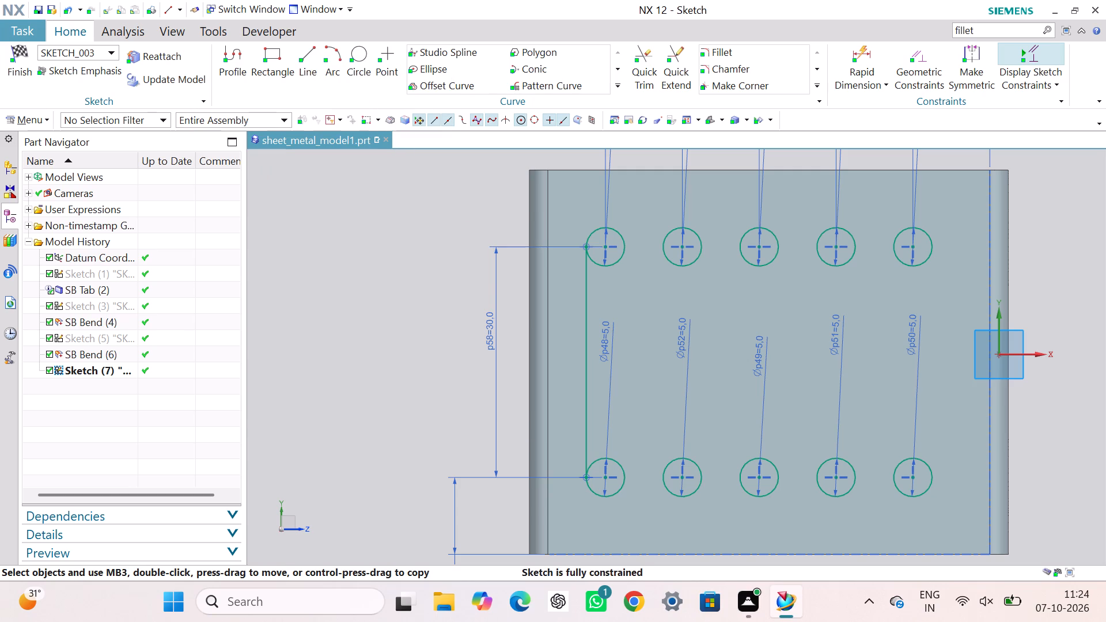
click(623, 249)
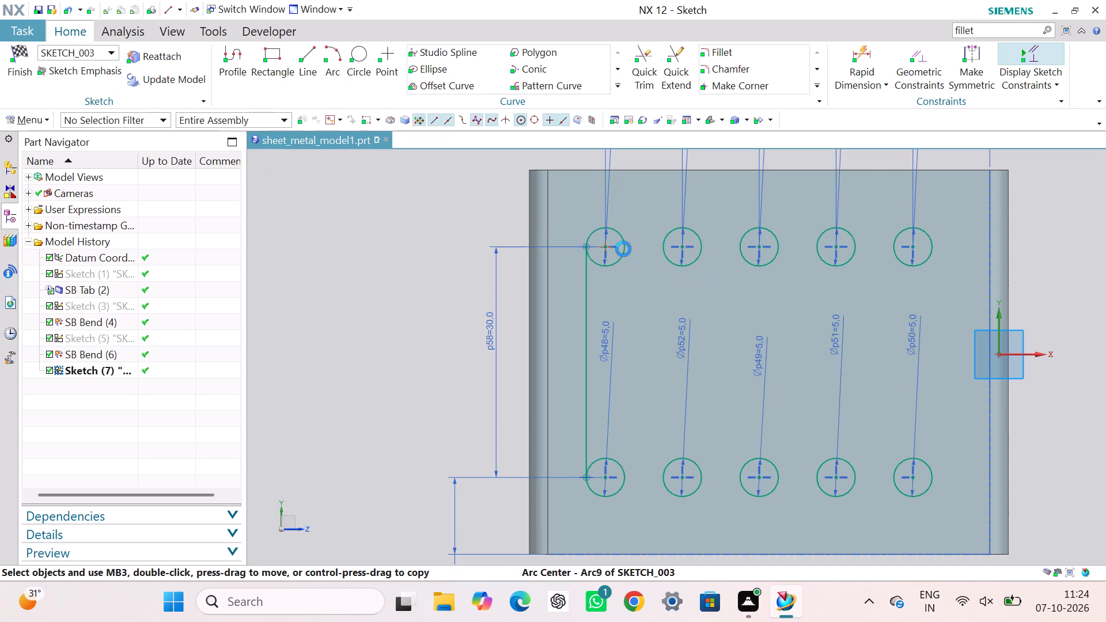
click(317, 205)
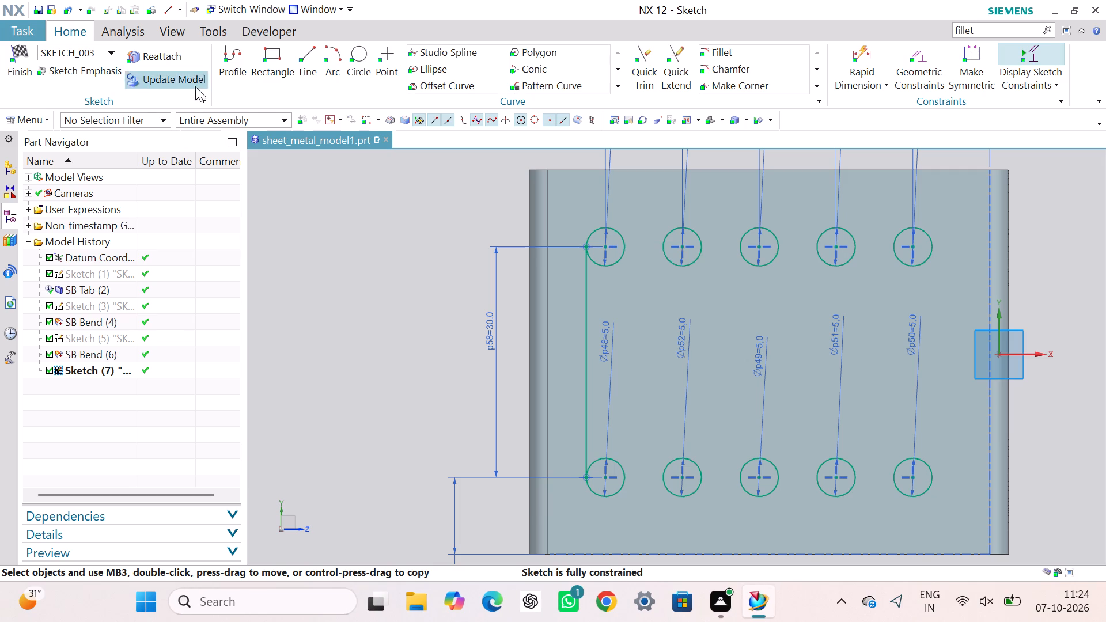
Draw a second vertical line joining the inner sides of the two circles farthest from the Y axis, using Profile.
drag(224, 51, 230, 51)
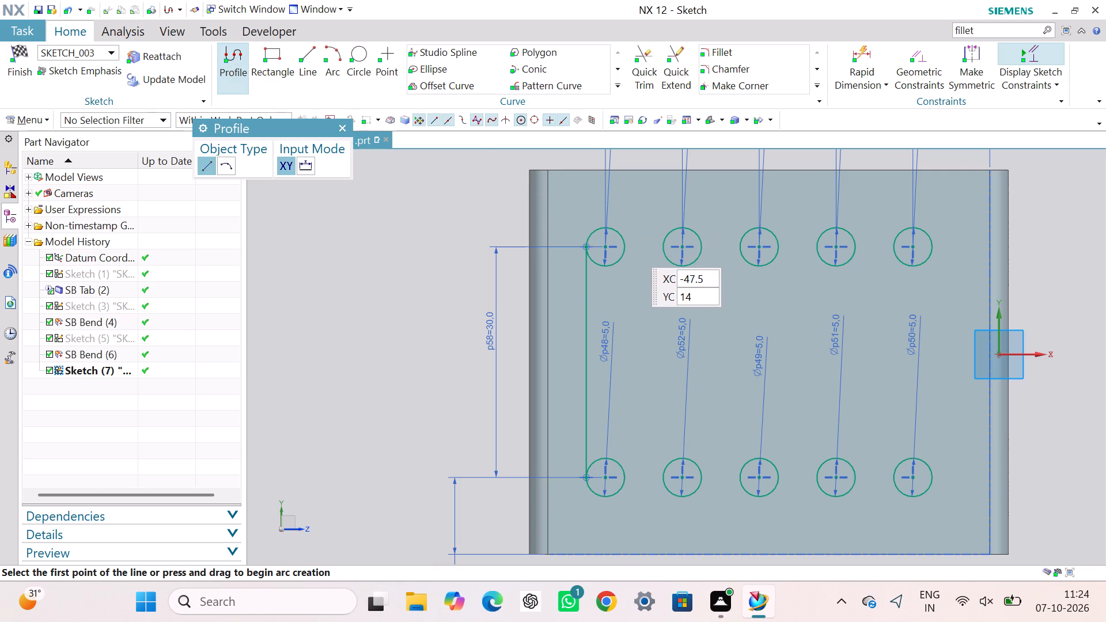
click(625, 249)
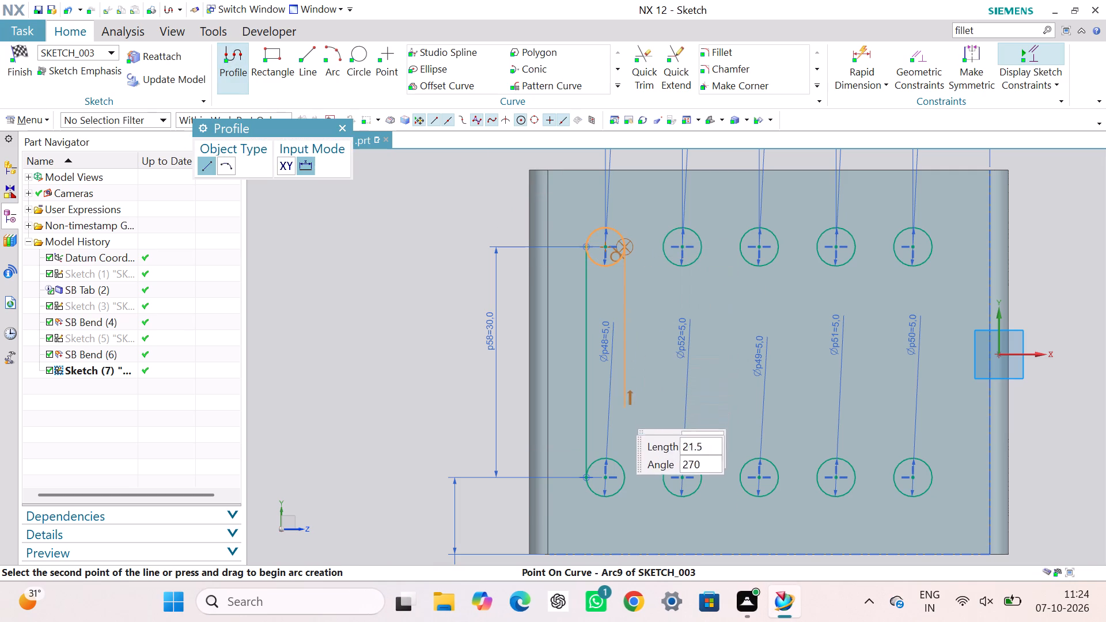
click(626, 480)
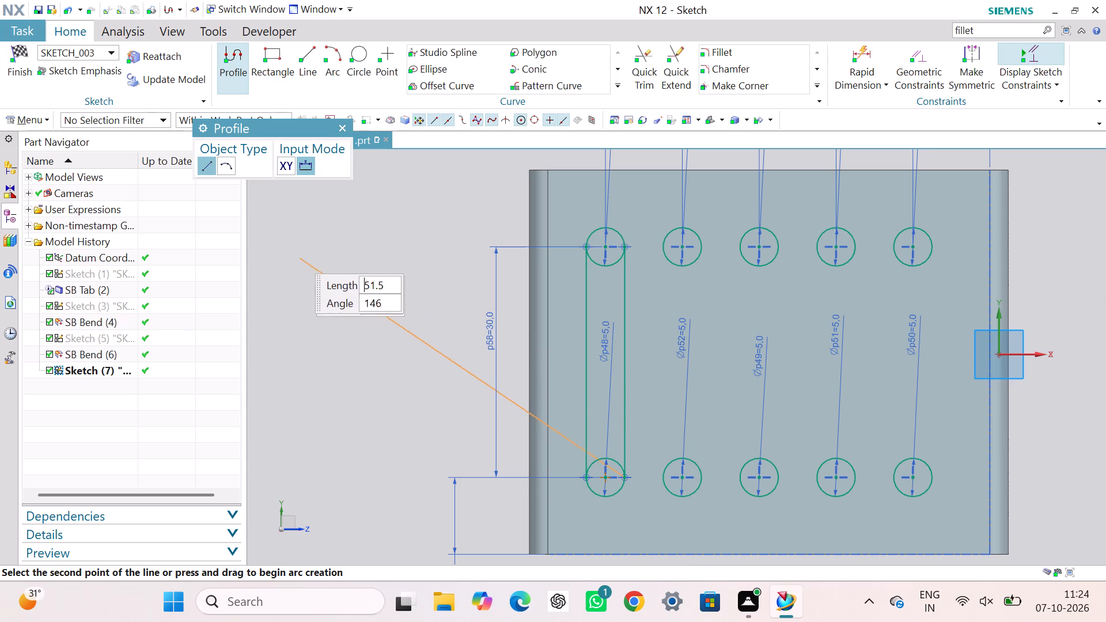
click(344, 132)
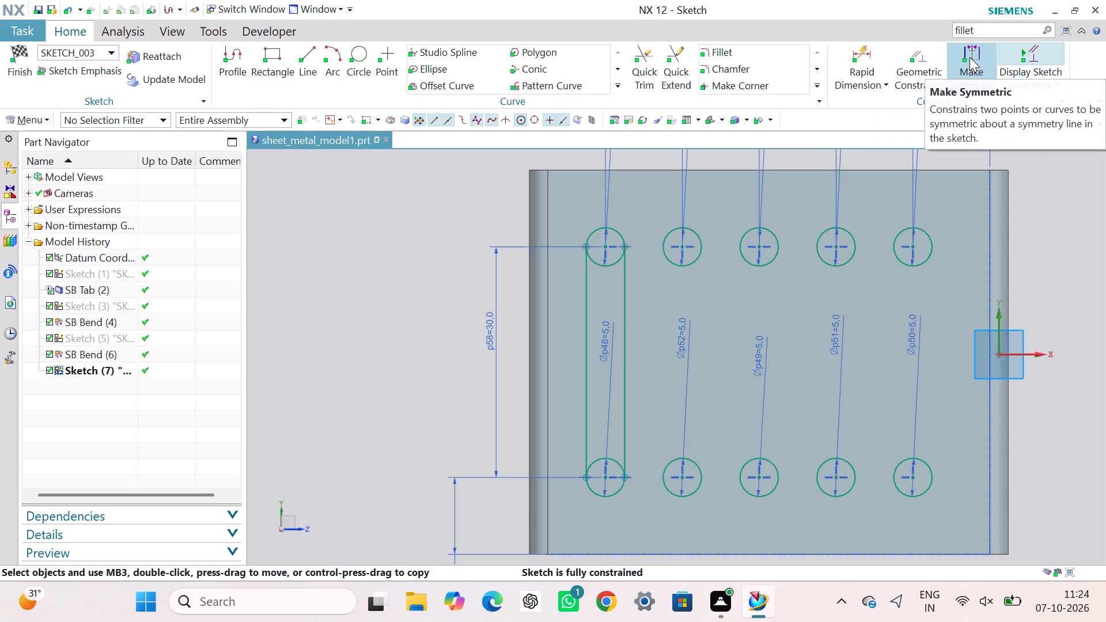
Apply tangent constraints between the upper circle farthest from the Y axis and both of its vertical slot lines.
click(908, 58)
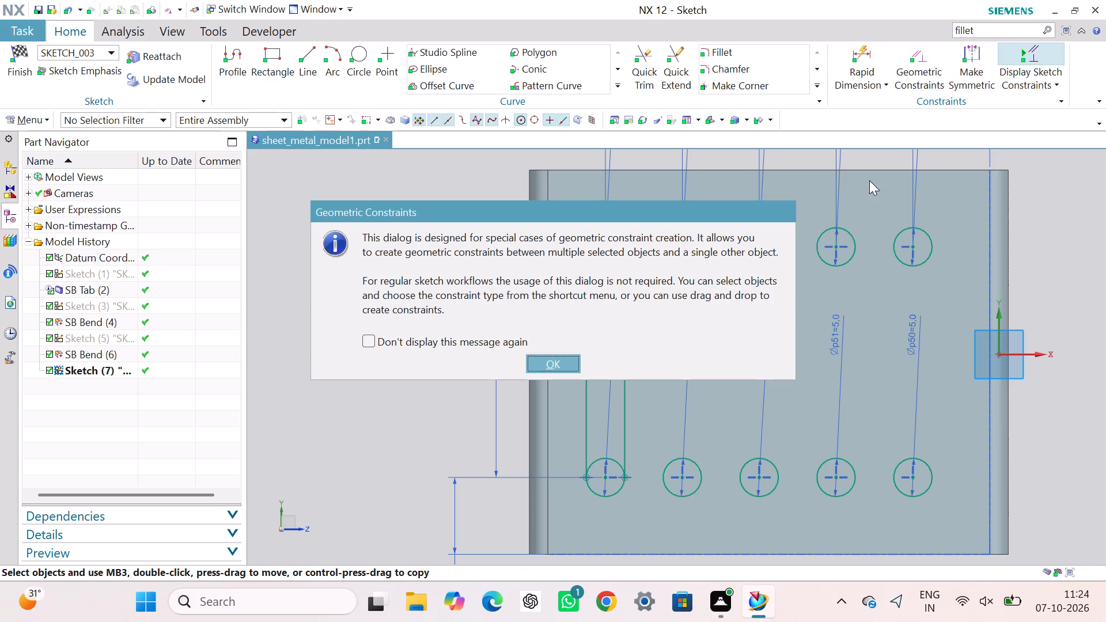
click(563, 363)
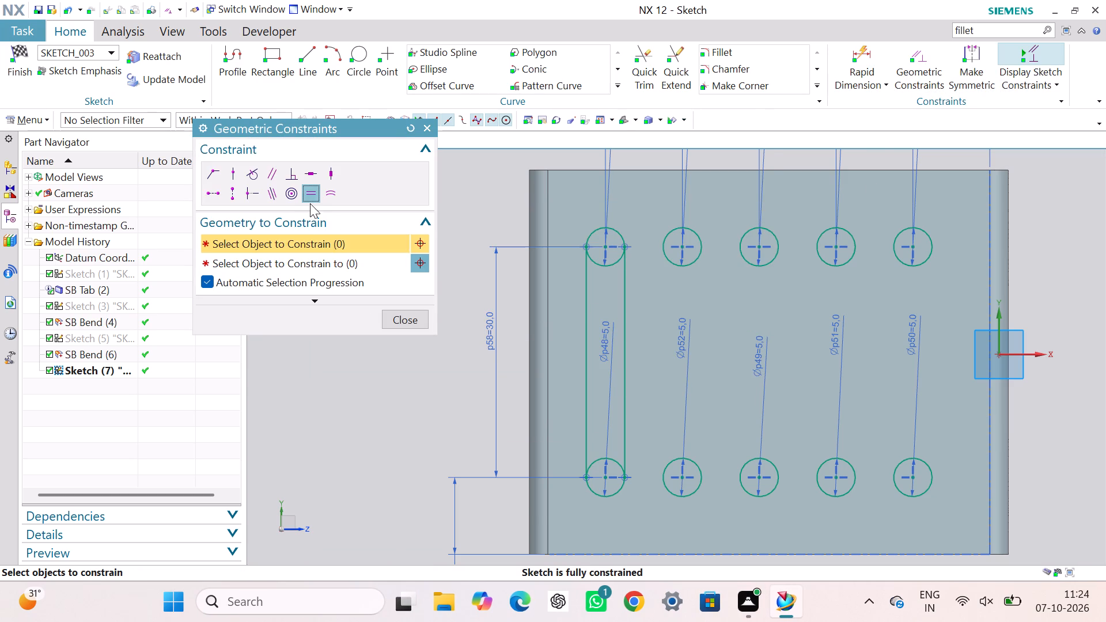
click(254, 173)
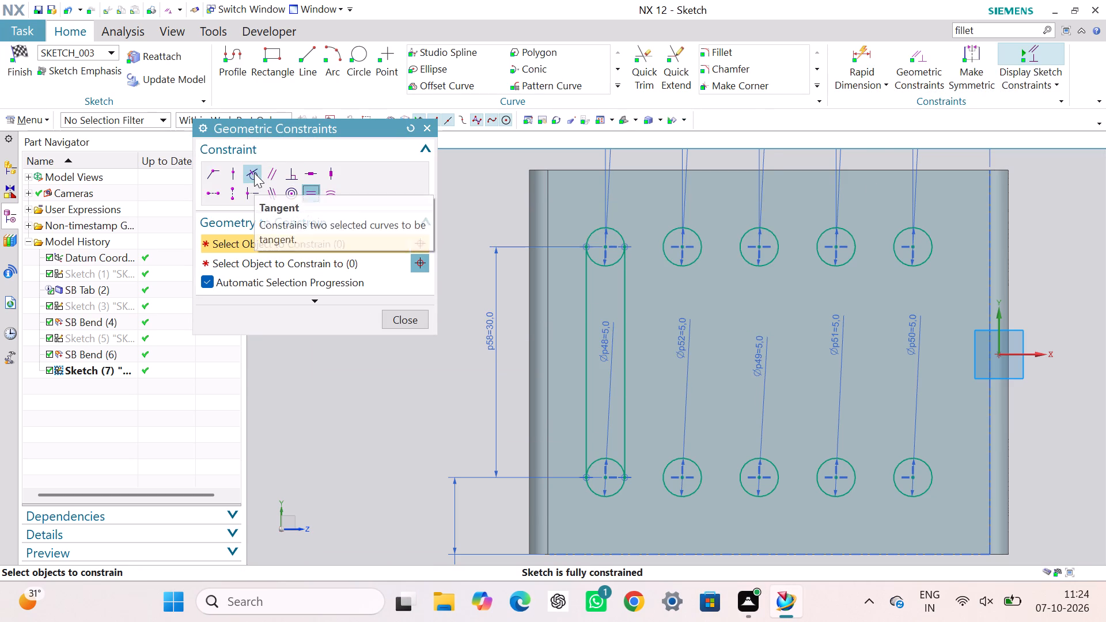
click(599, 268)
click(588, 279)
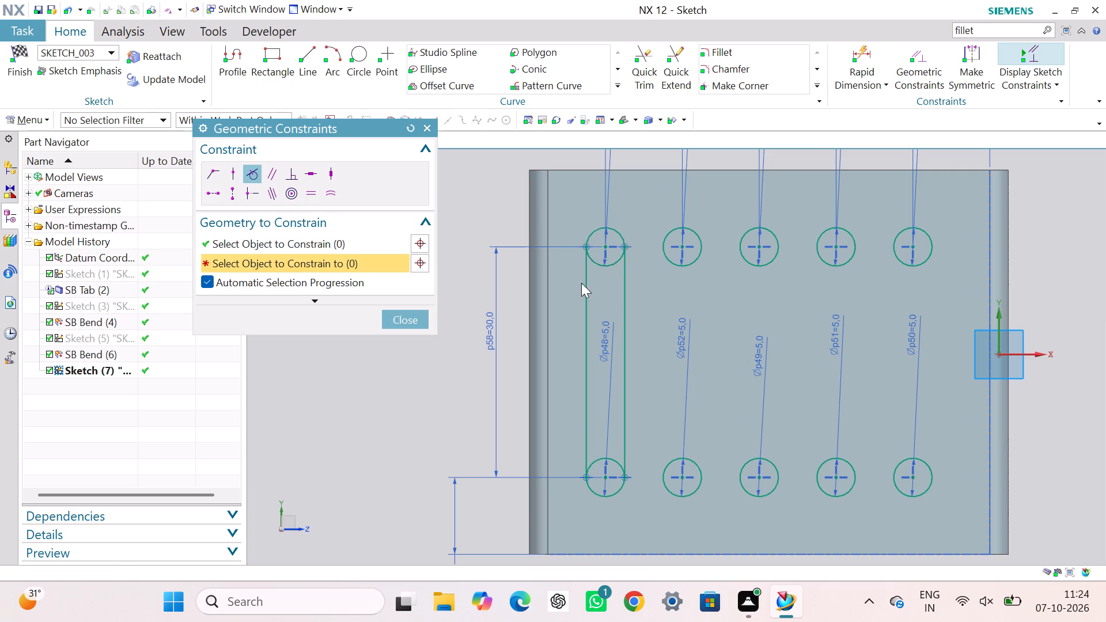
click(554, 314)
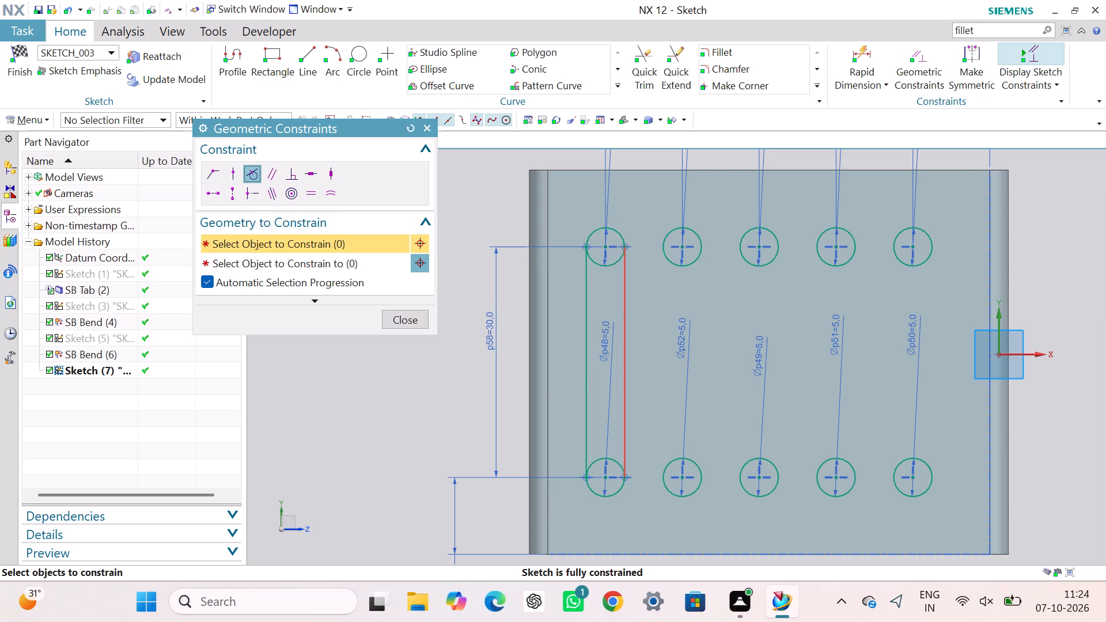
click(625, 280)
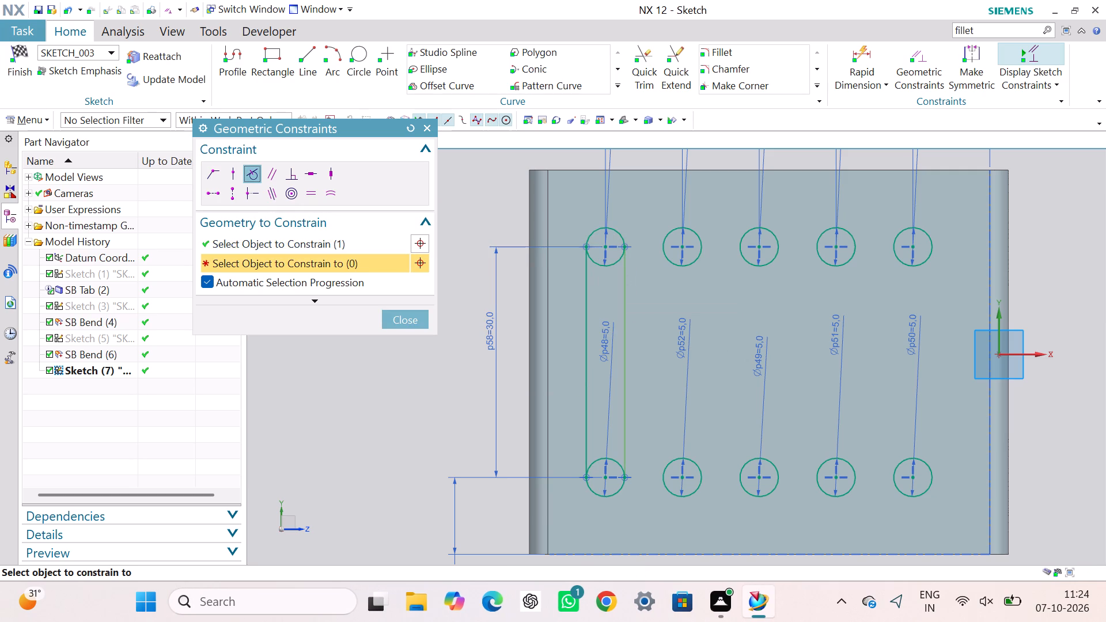
click(609, 264)
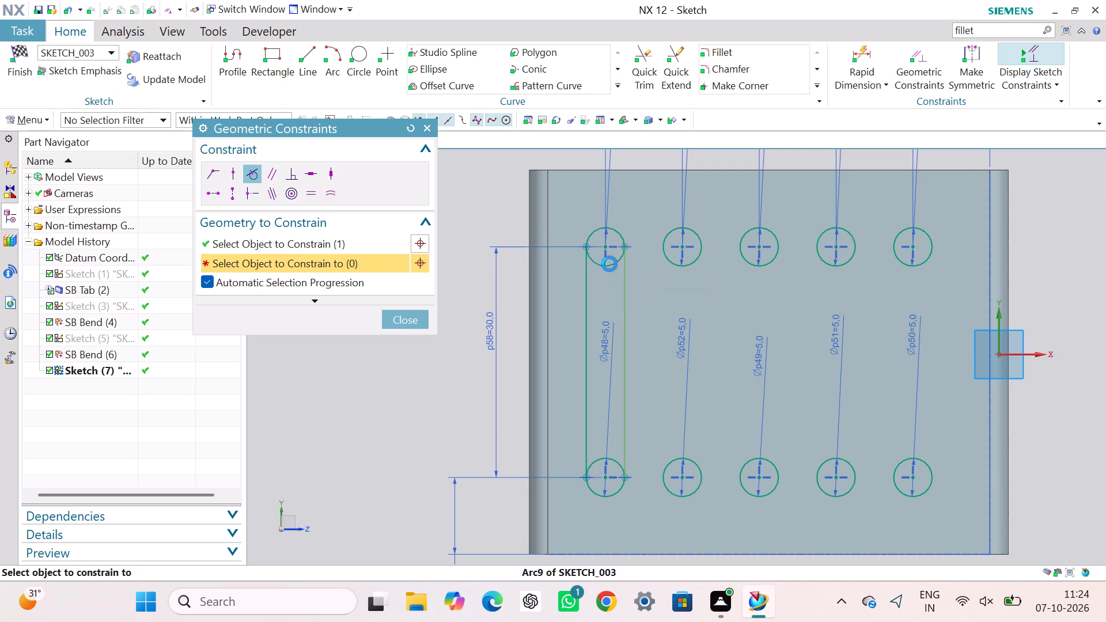
click(554, 320)
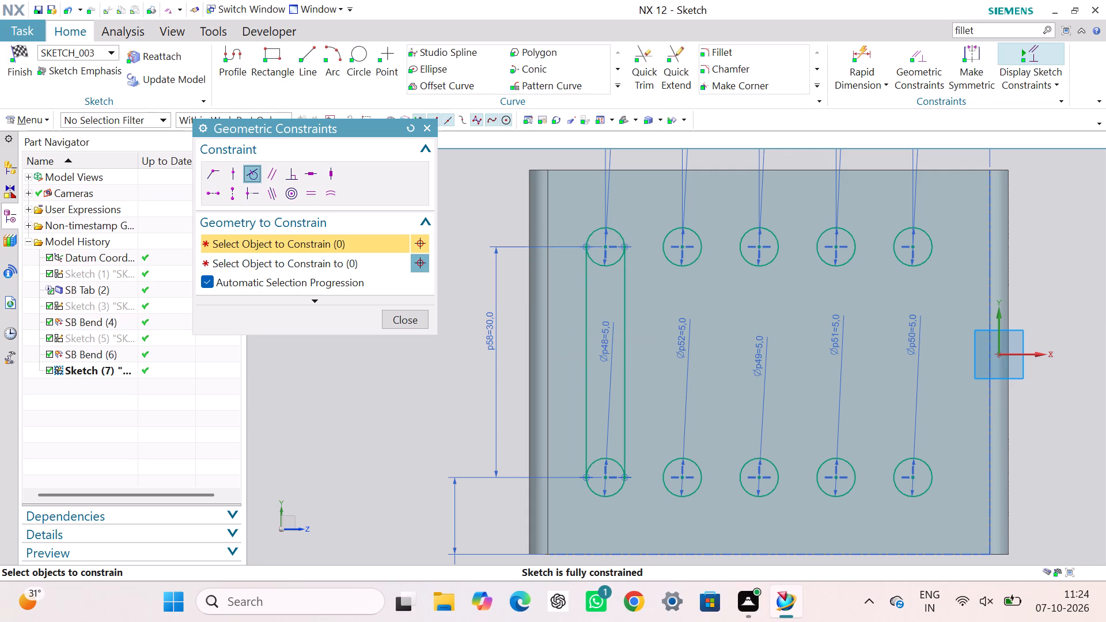
Apply tangent constraints between the lower circle farthest from the Y axis and both of its vertical slot lines.
click(594, 461)
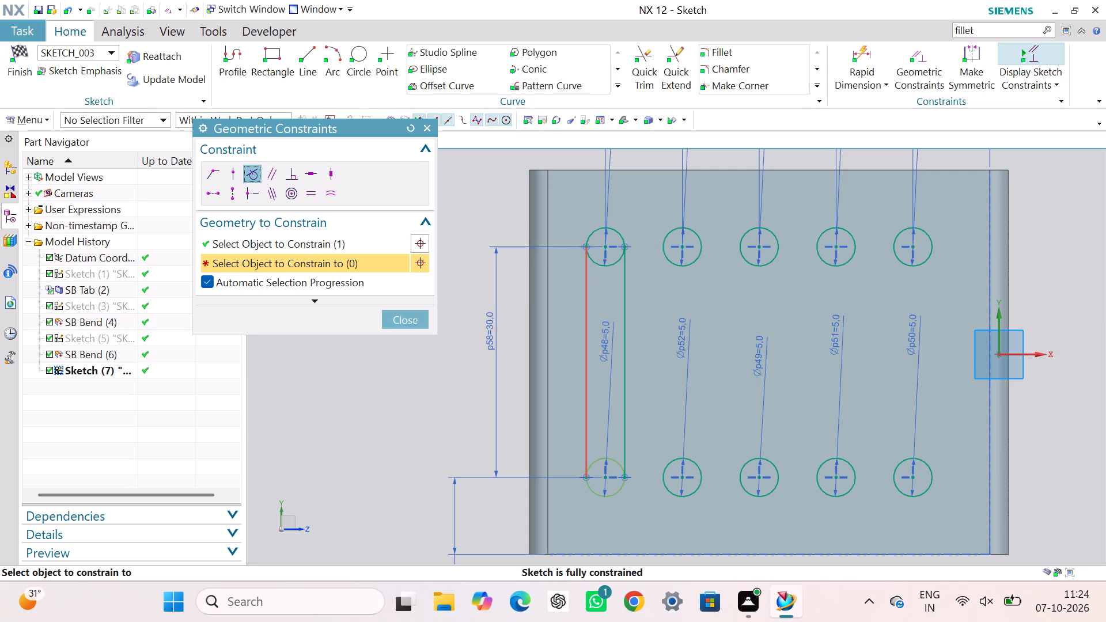
click(586, 437)
click(552, 322)
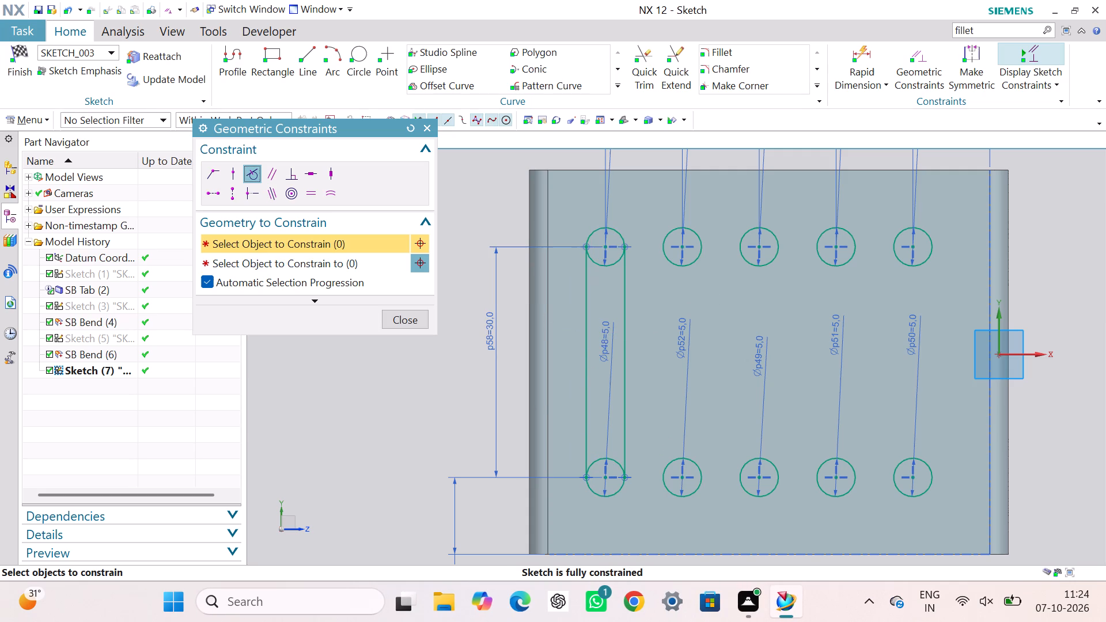
click(616, 461)
click(625, 431)
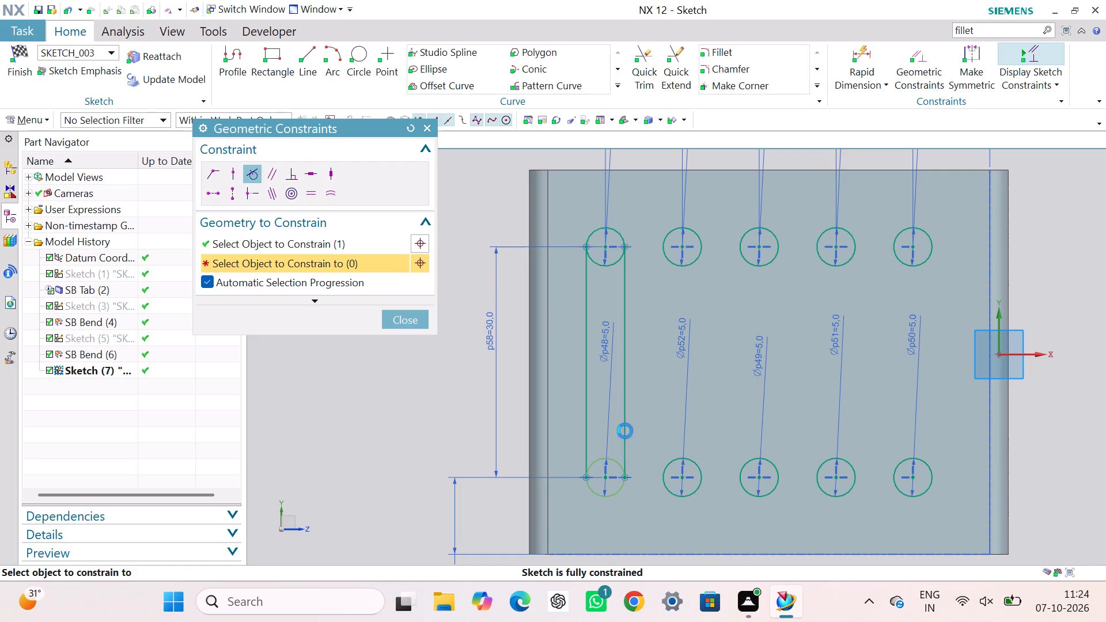
click(558, 316)
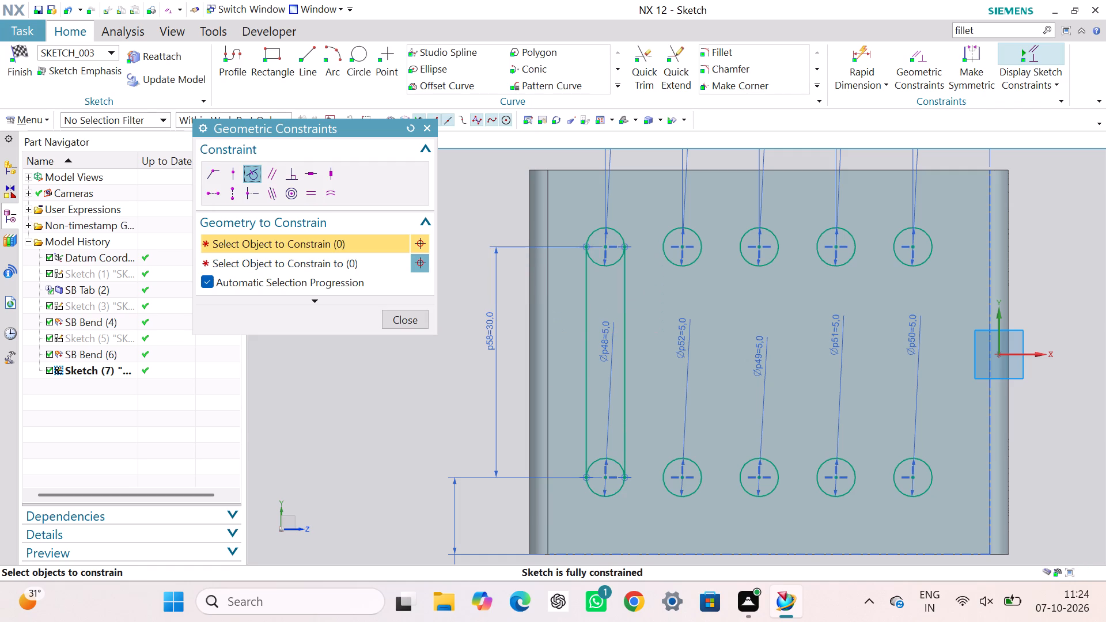
click(394, 320)
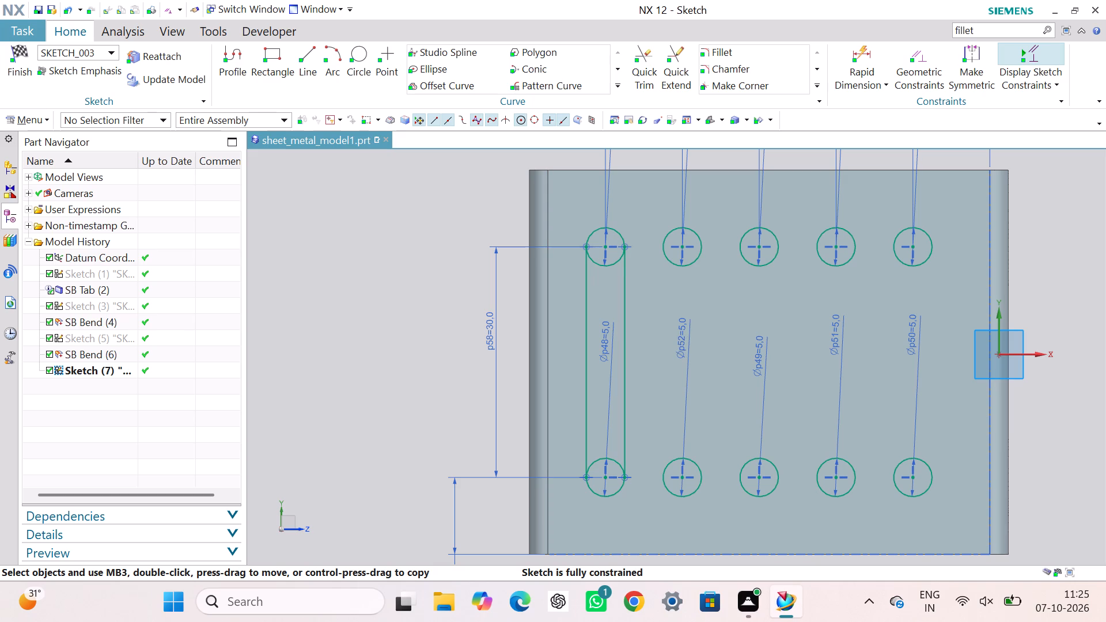
Draw a vertical line joining the outer sides of the second circle pair from the outer end, using Profile.
click(240, 54)
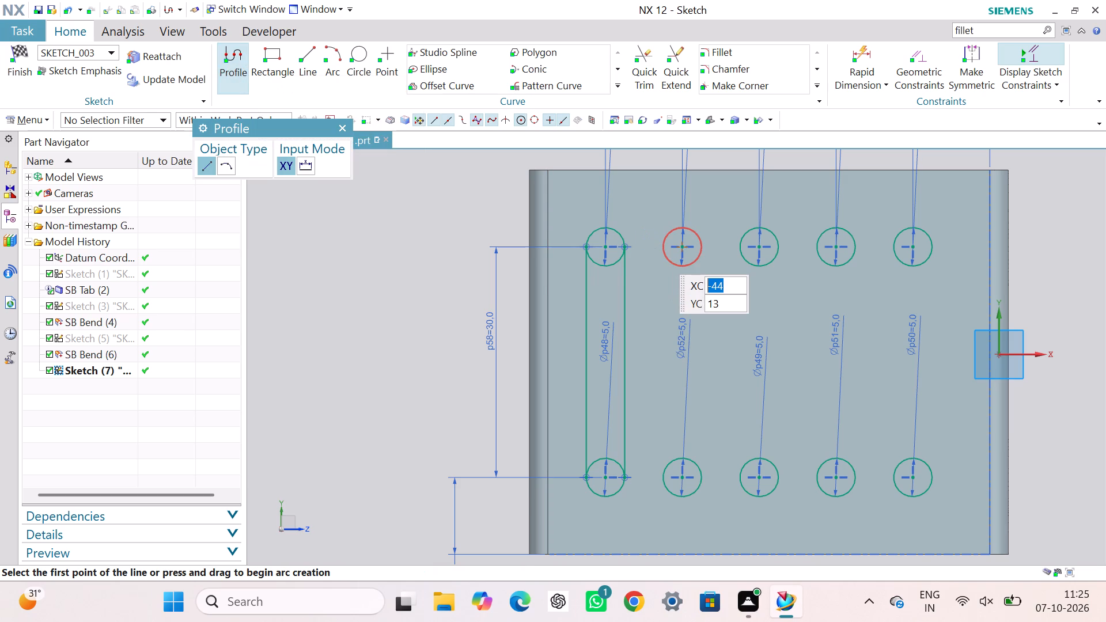
click(662, 246)
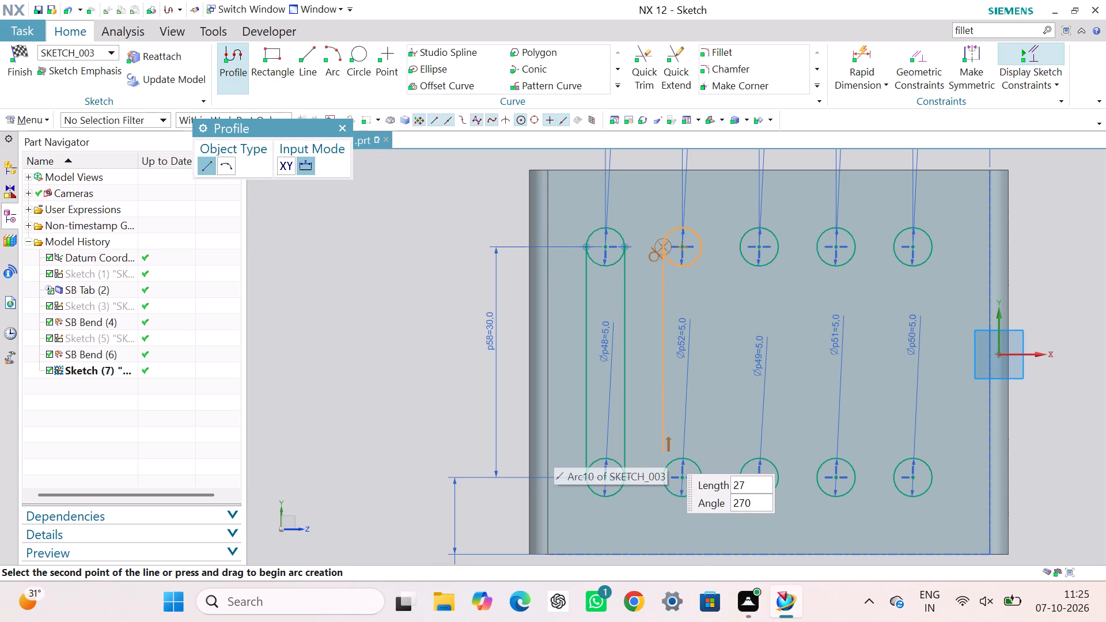
click(662, 479)
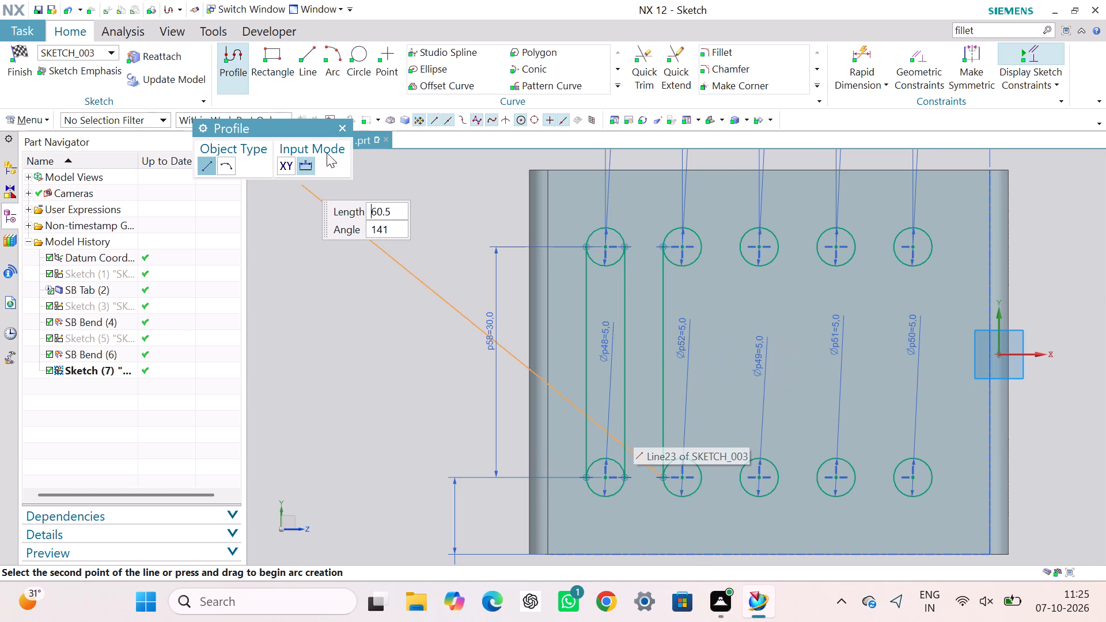
click(343, 120)
click(342, 126)
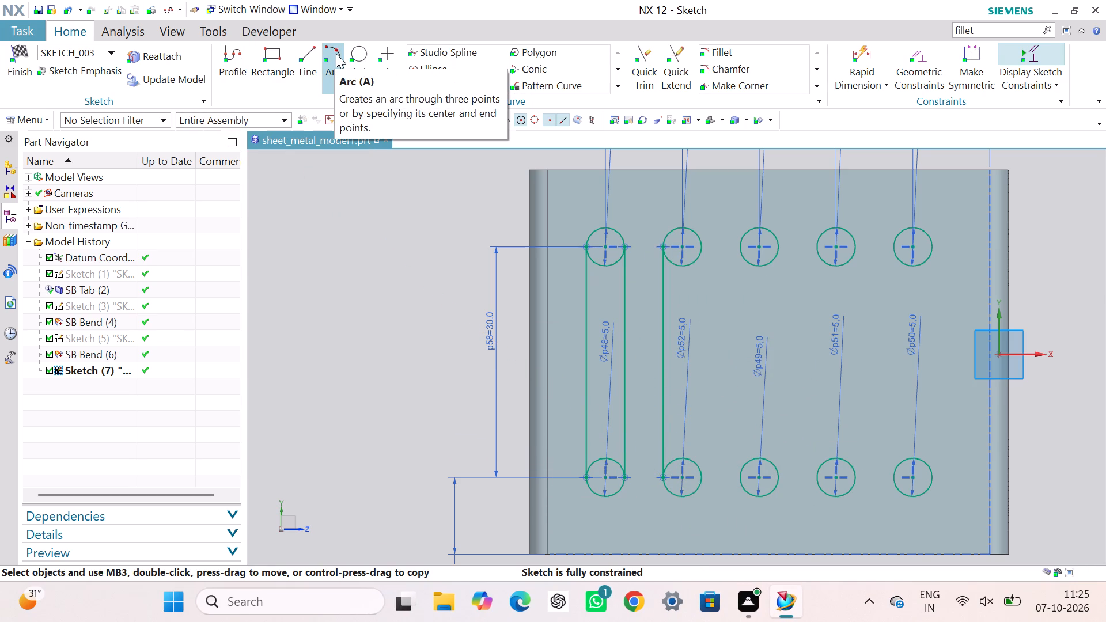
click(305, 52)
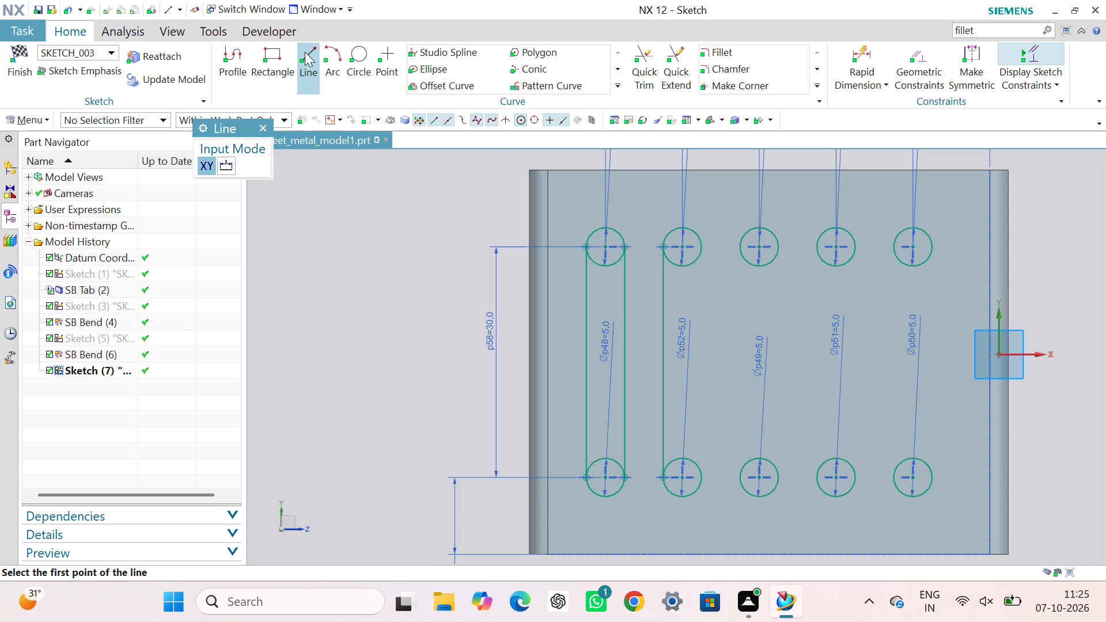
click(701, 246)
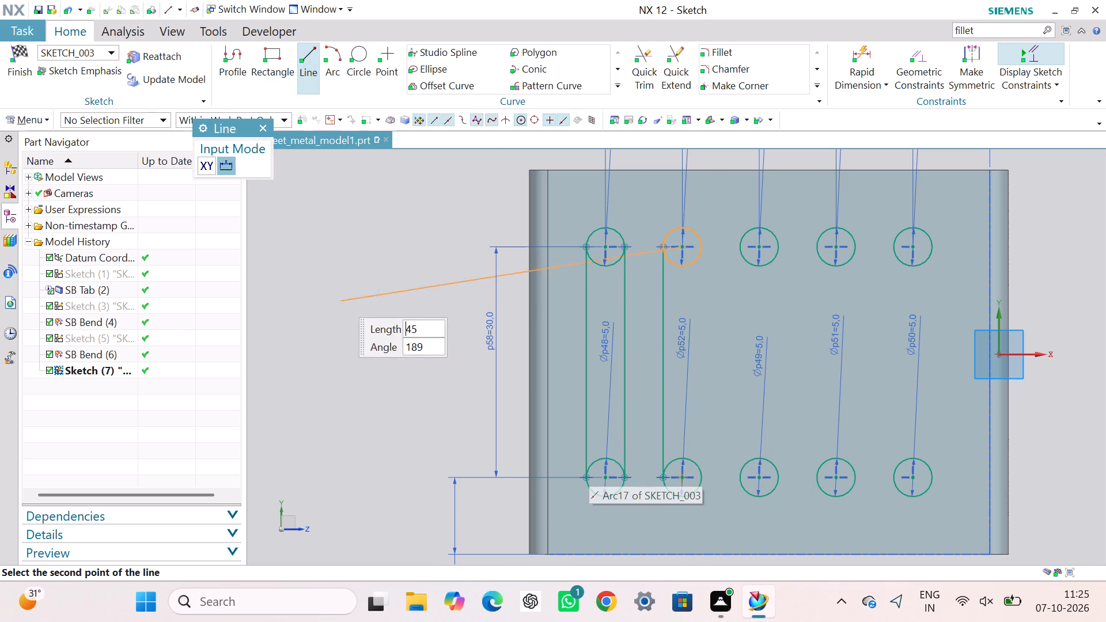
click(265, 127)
Draw a vertical line joining the inner sides of the second circle pair, closing that slot.
click(309, 45)
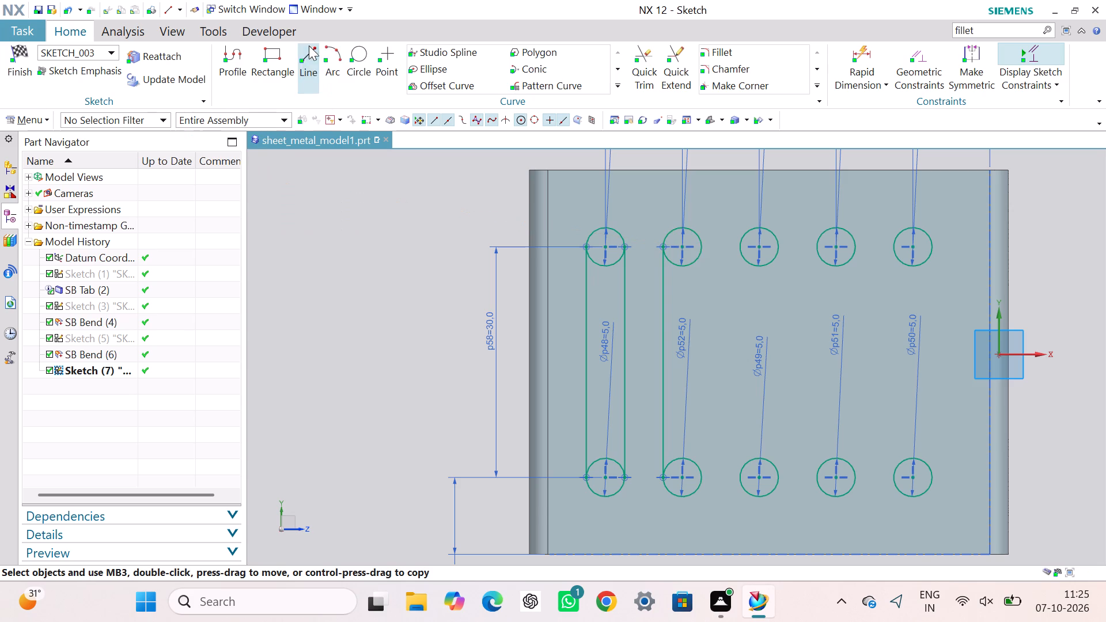
click(702, 246)
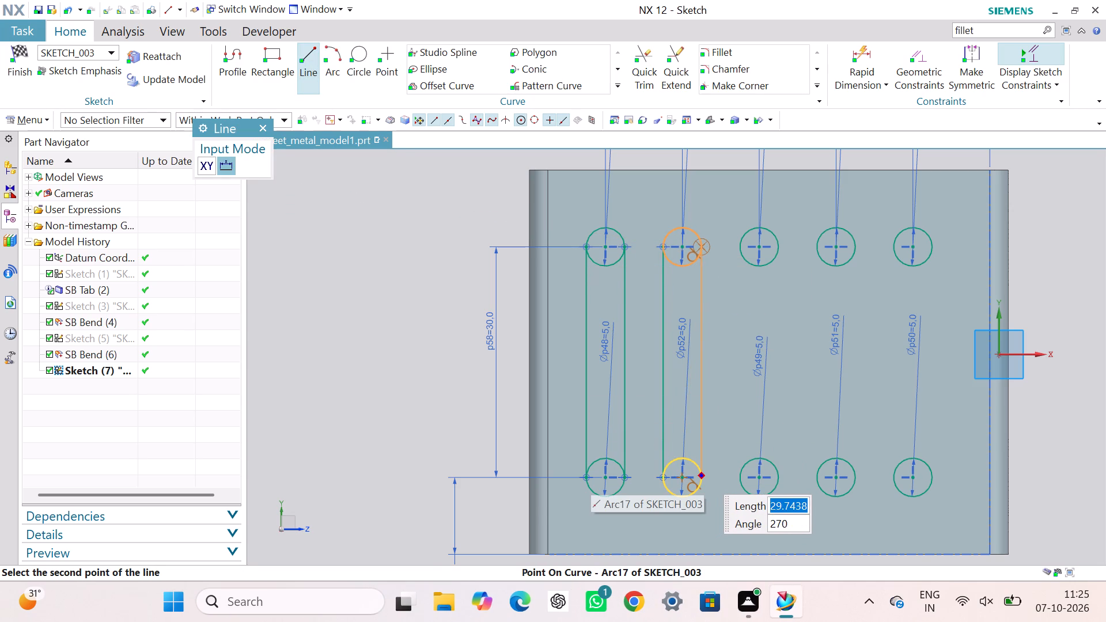
click(704, 475)
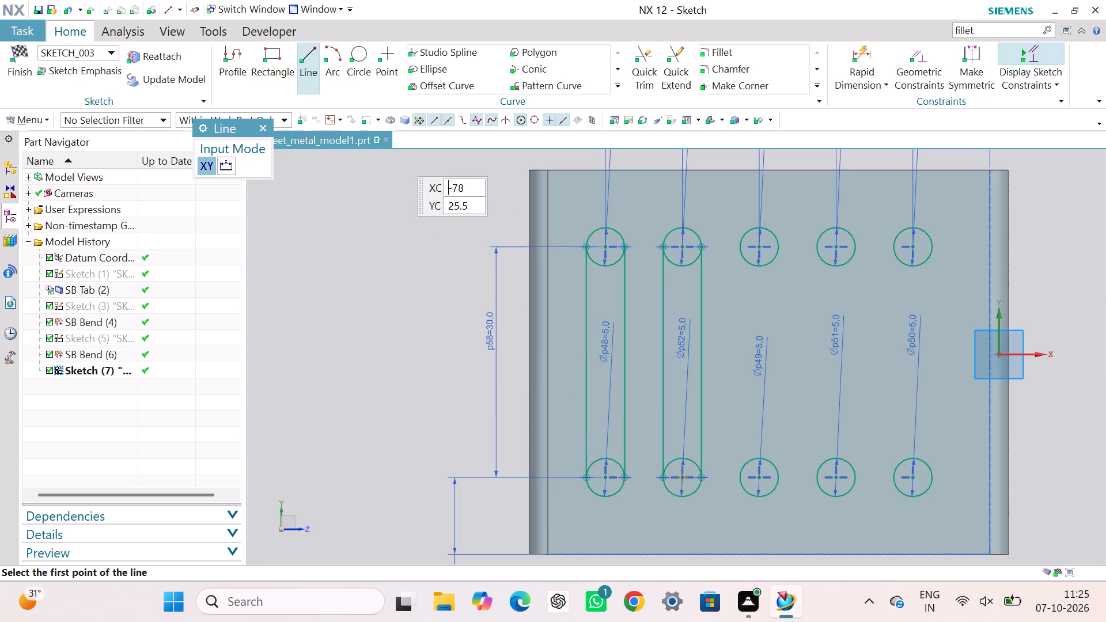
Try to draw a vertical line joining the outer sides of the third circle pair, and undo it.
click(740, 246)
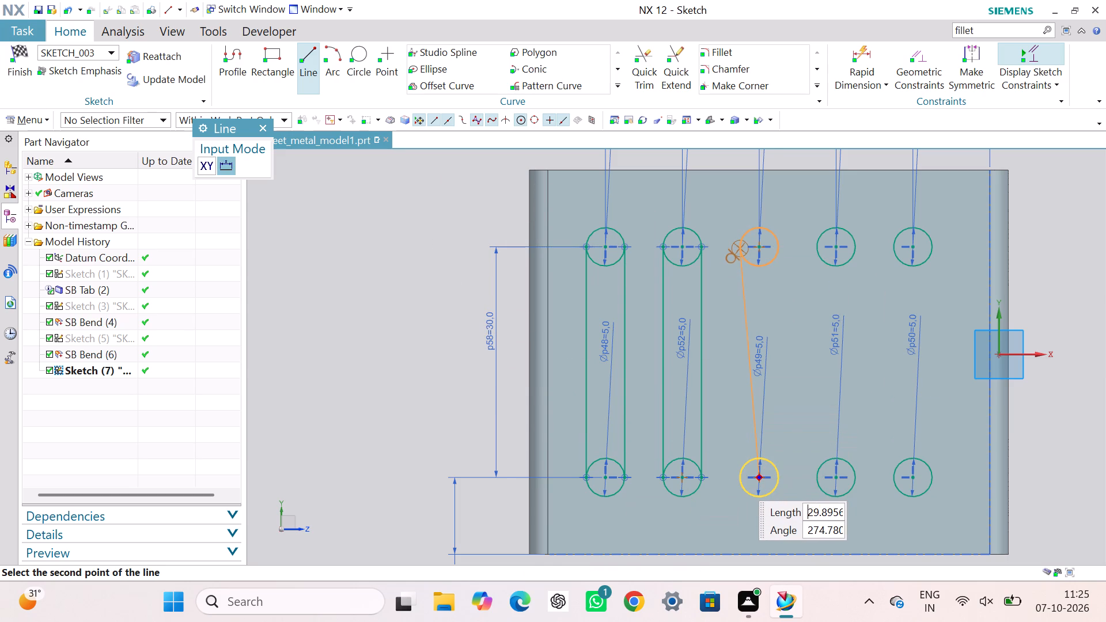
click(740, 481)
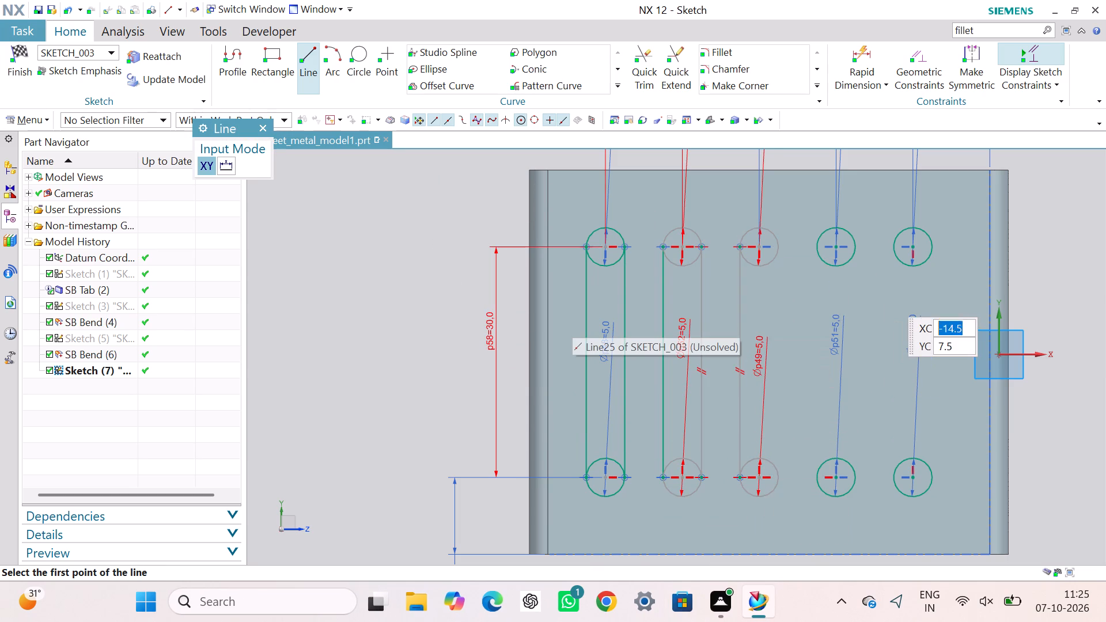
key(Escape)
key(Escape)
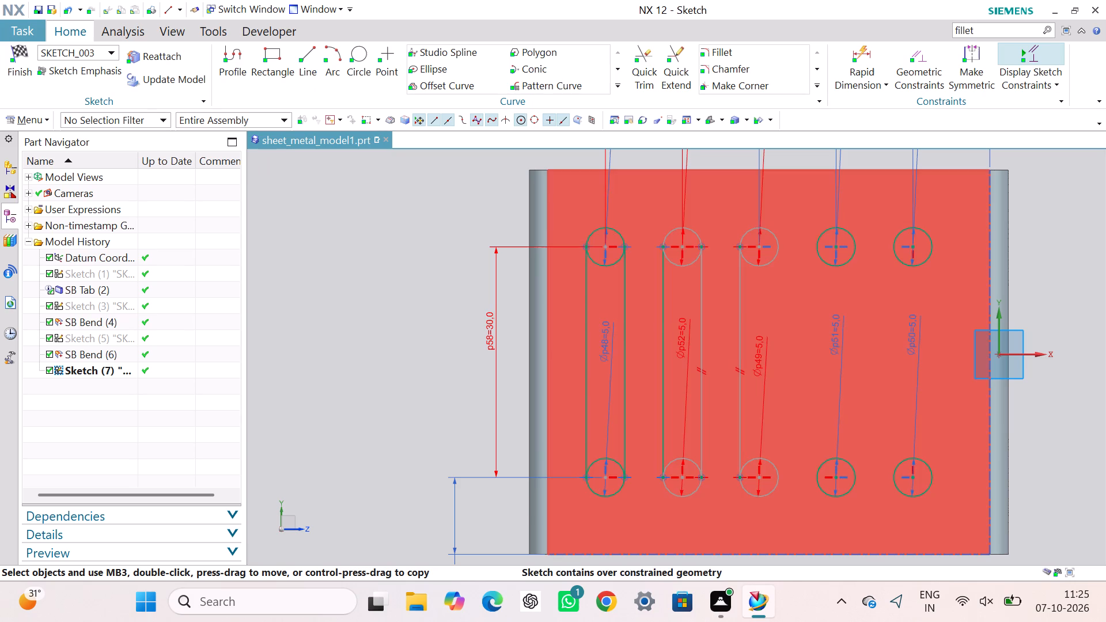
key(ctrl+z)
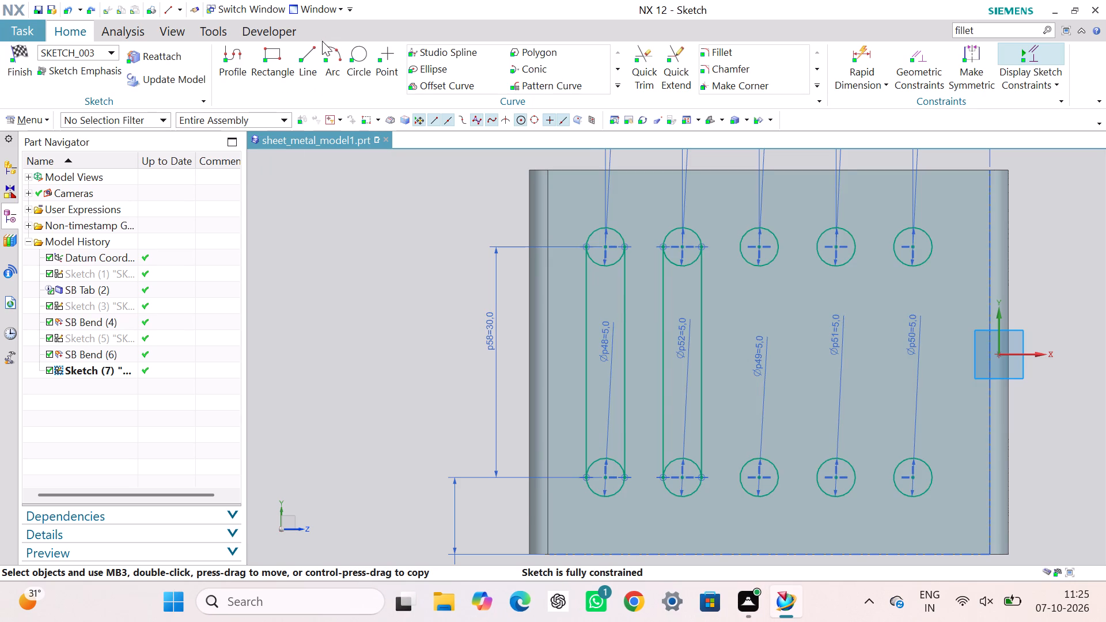
Draw a vertical line joining the inner sides of the third (middle) circle pair.
click(308, 51)
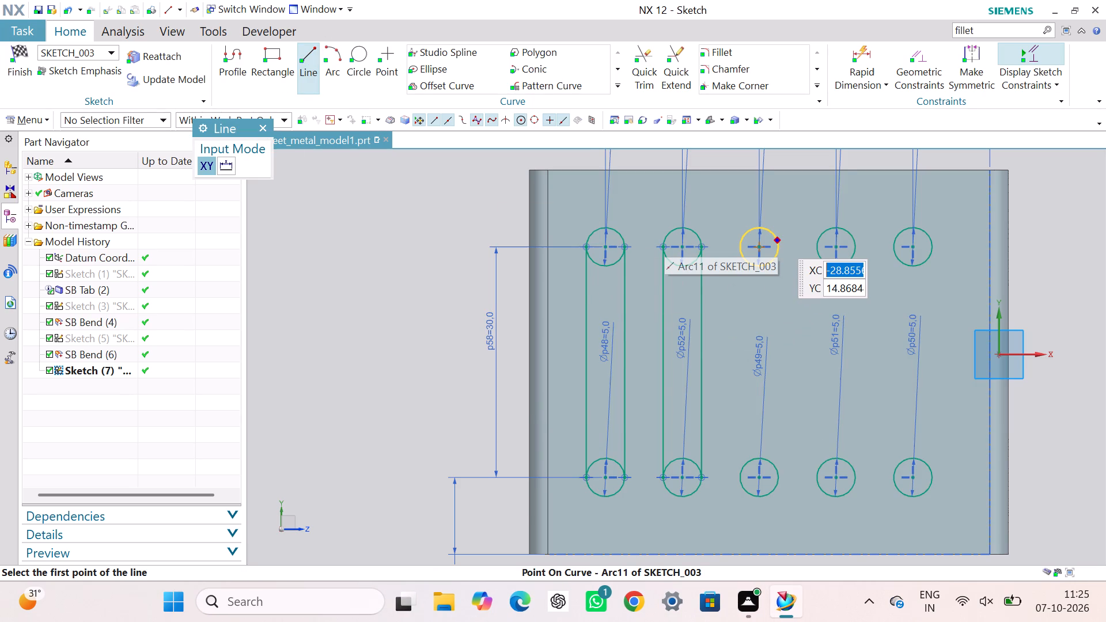
click(779, 240)
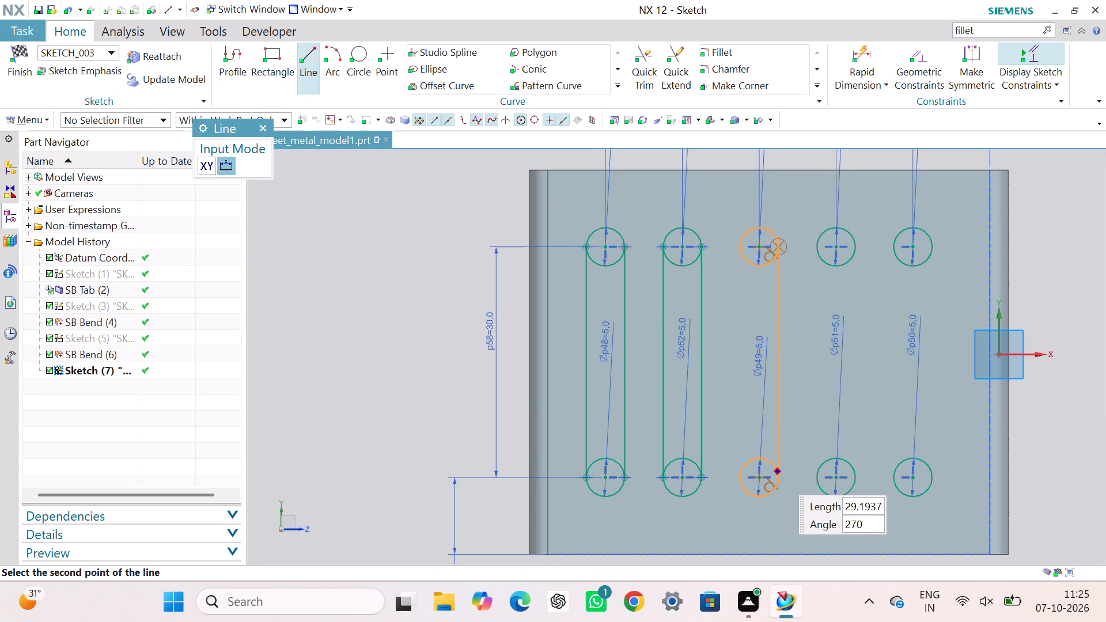
click(779, 480)
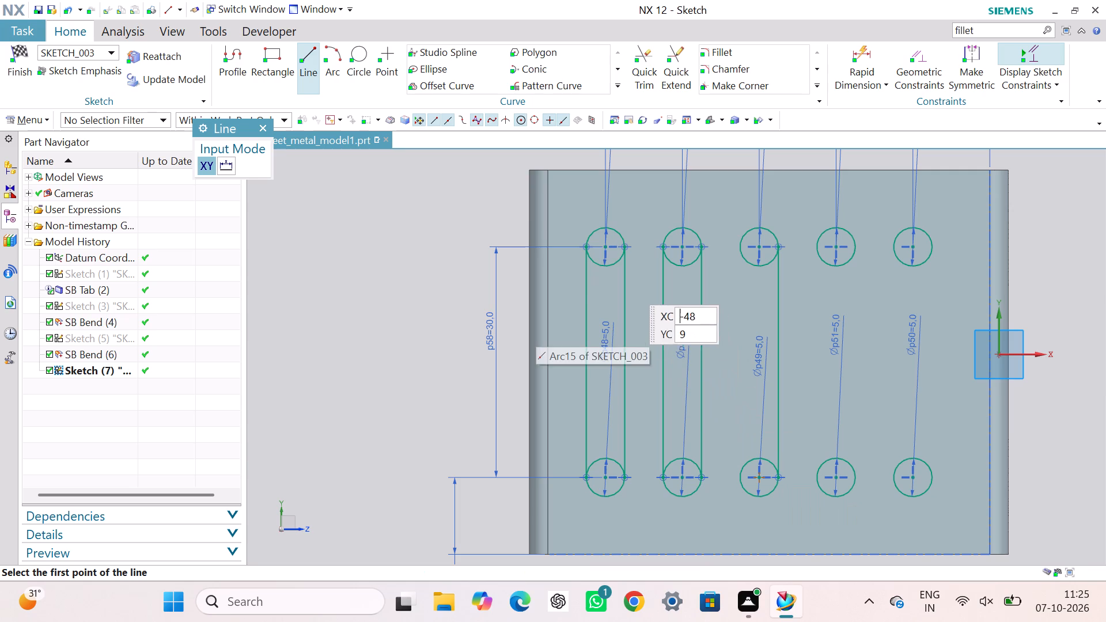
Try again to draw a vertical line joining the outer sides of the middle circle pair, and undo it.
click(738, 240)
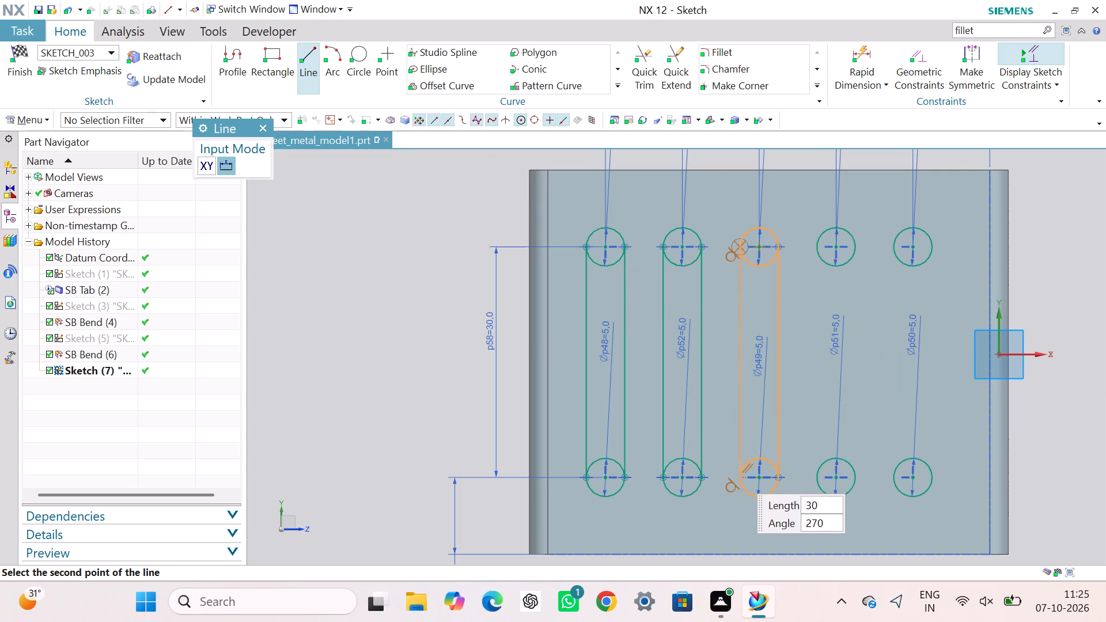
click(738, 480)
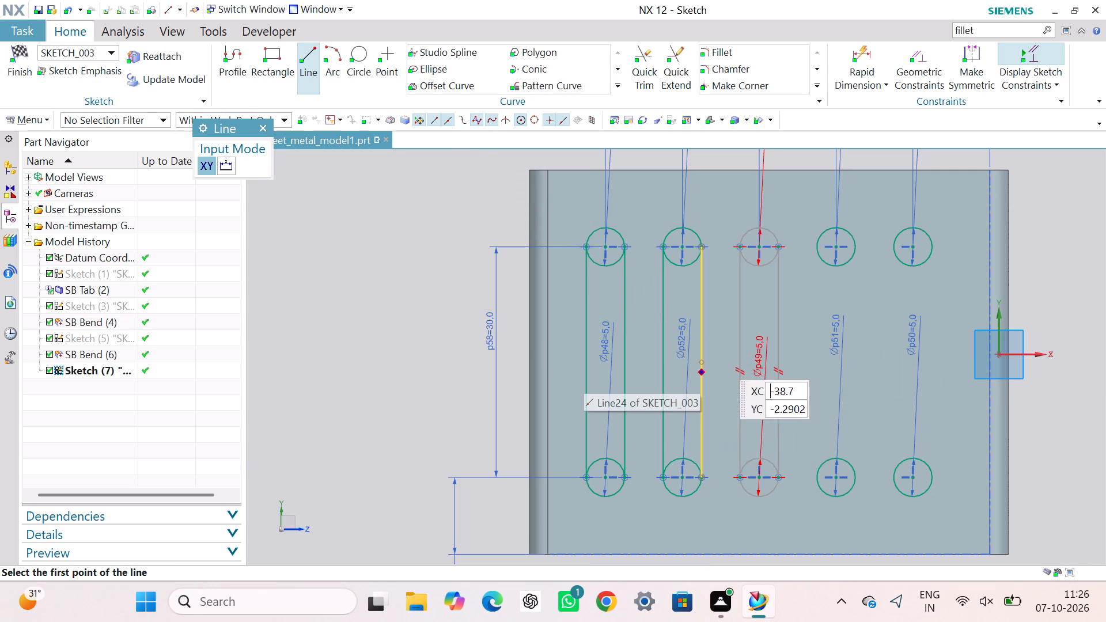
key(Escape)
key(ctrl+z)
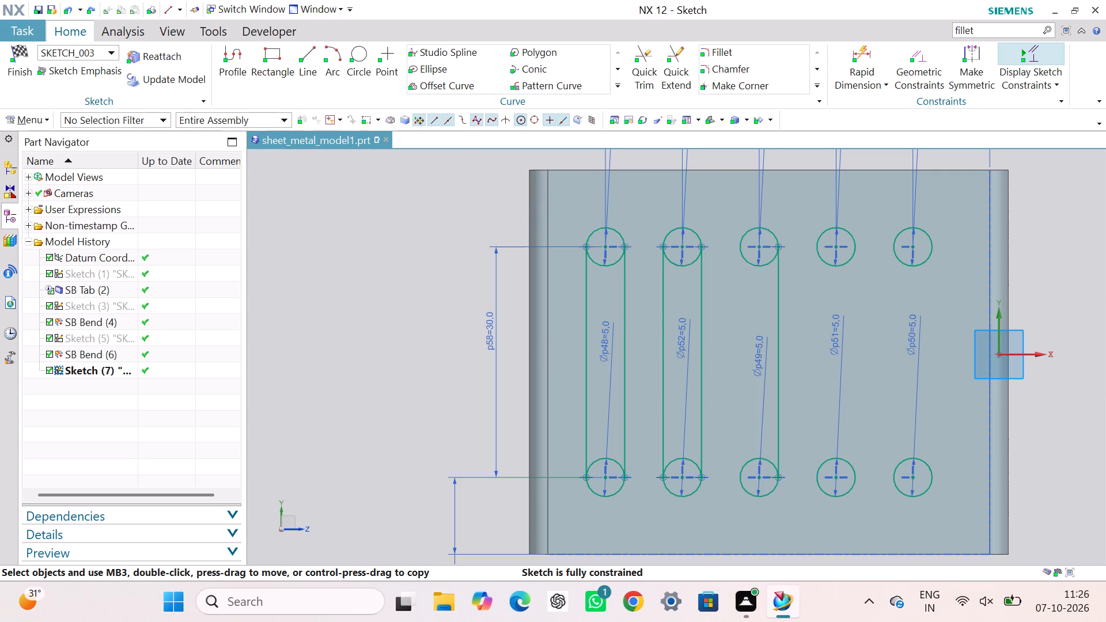
Draw a 30 mm vertical line joining the outer sides of the middle circle pair.
click(307, 48)
click(739, 244)
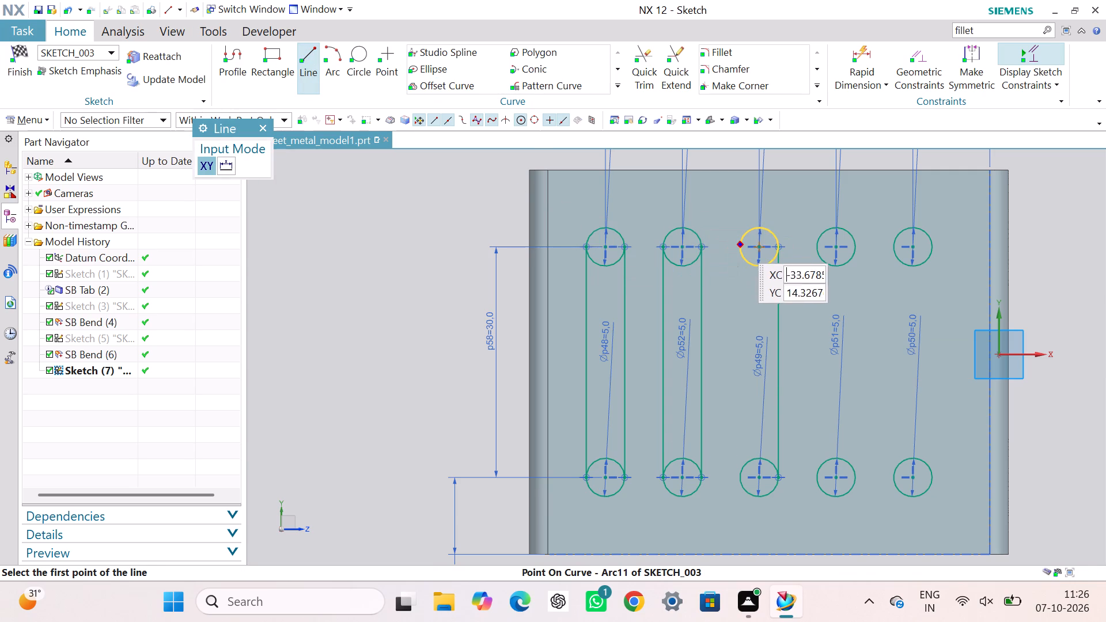
click(738, 476)
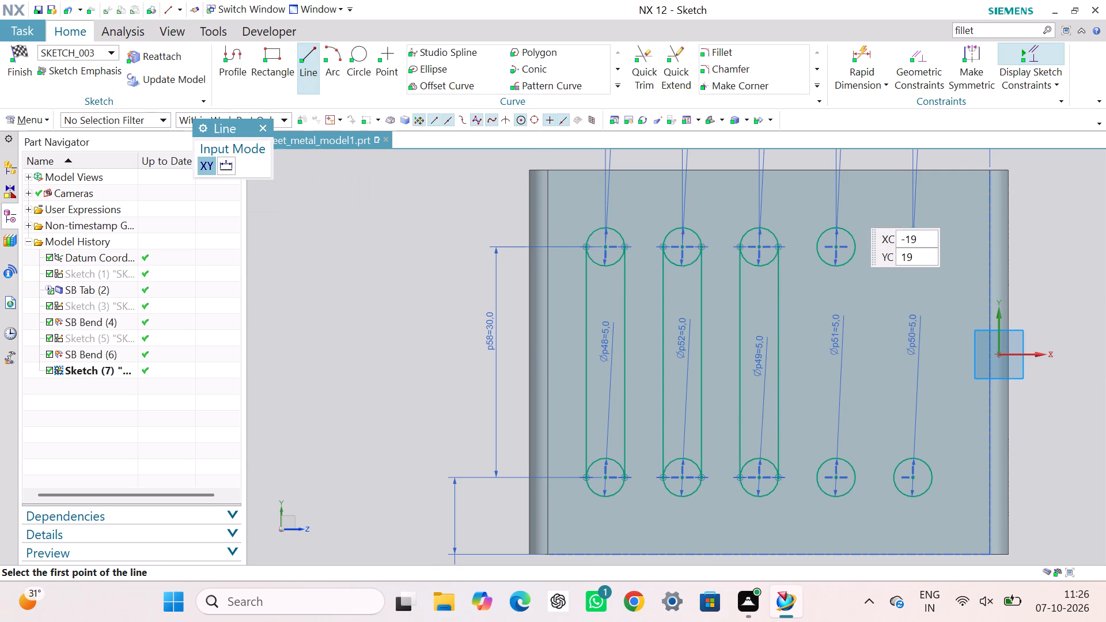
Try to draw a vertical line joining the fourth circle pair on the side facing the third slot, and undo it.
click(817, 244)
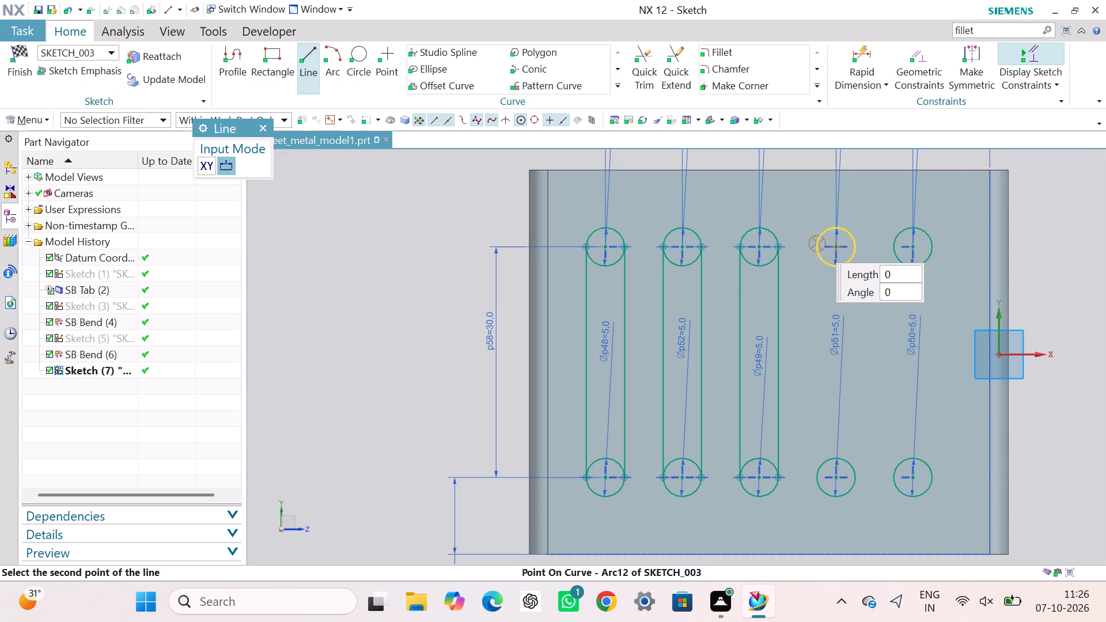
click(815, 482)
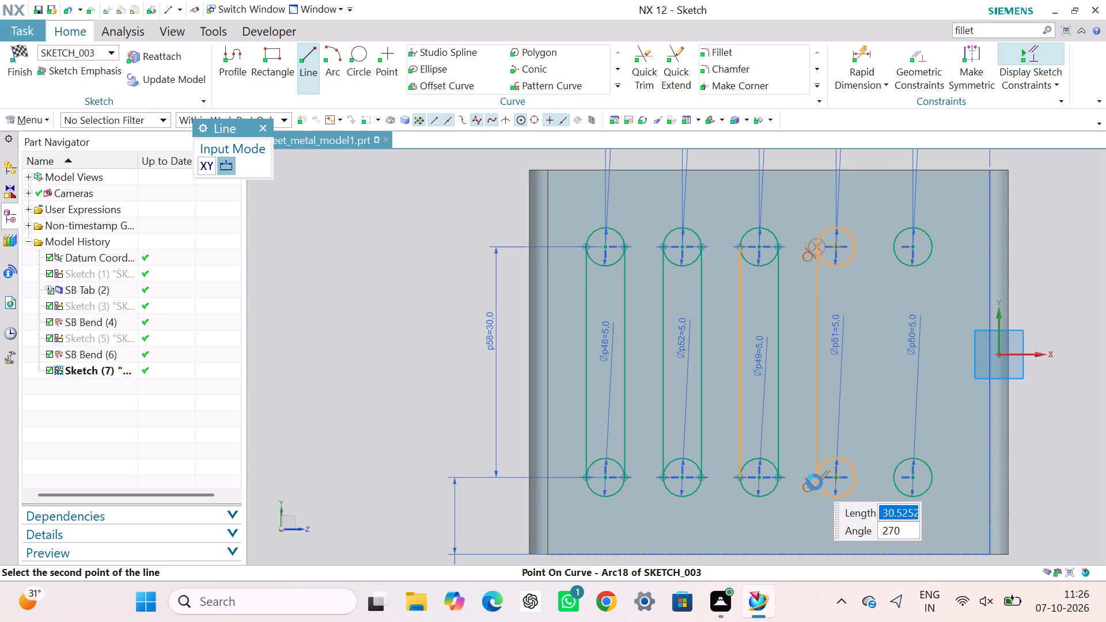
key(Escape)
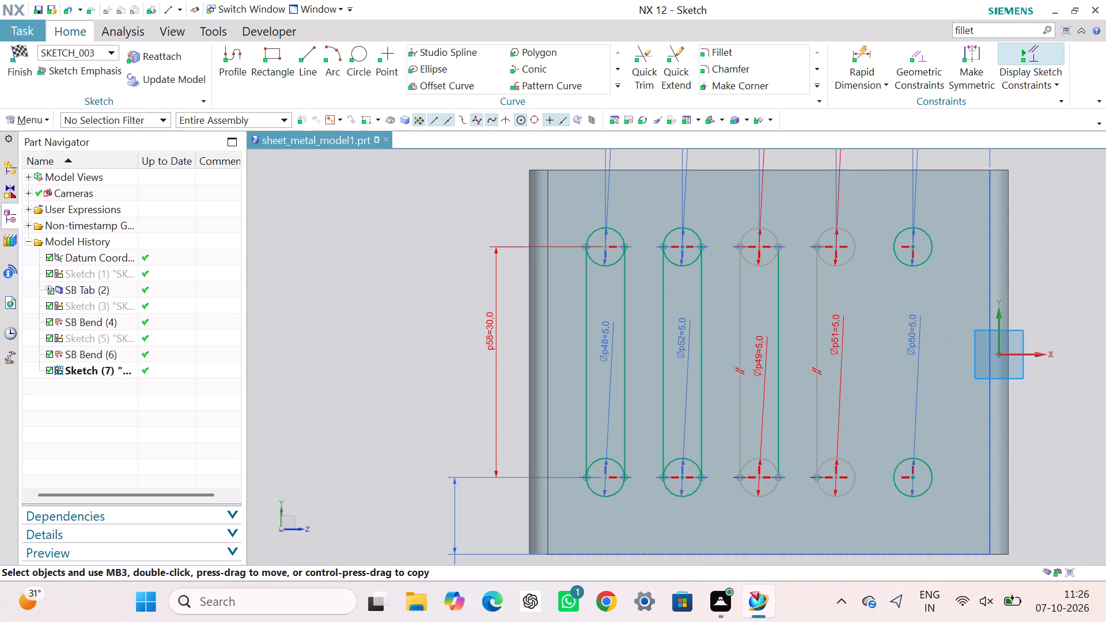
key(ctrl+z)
Draw a vertical line joining the fourth circle pair on the side facing the fifth pair.
click(307, 49)
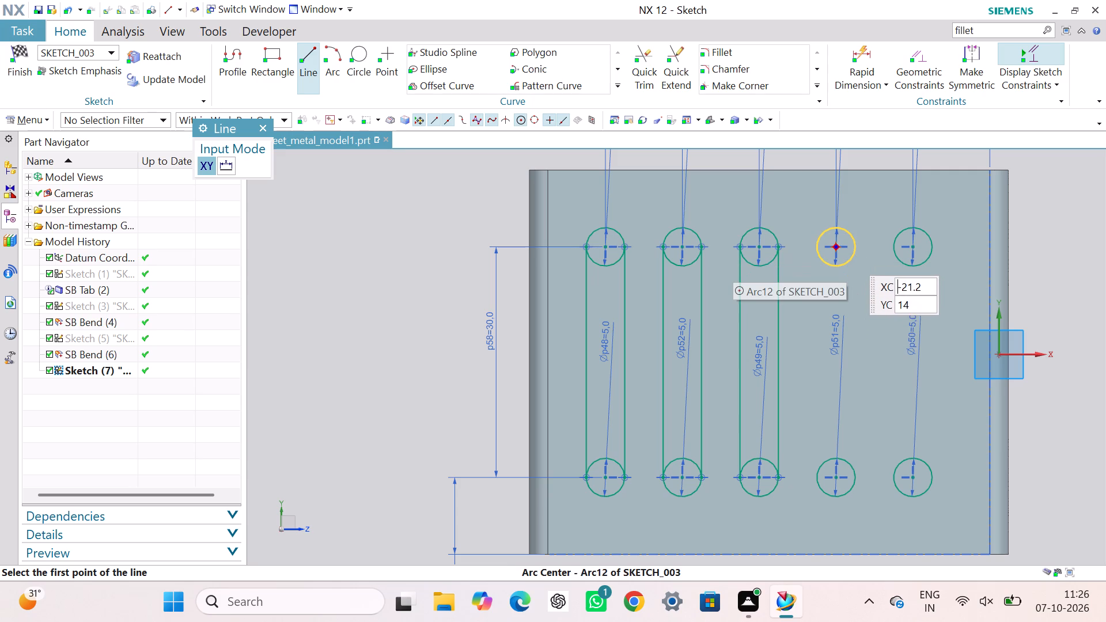
click(855, 240)
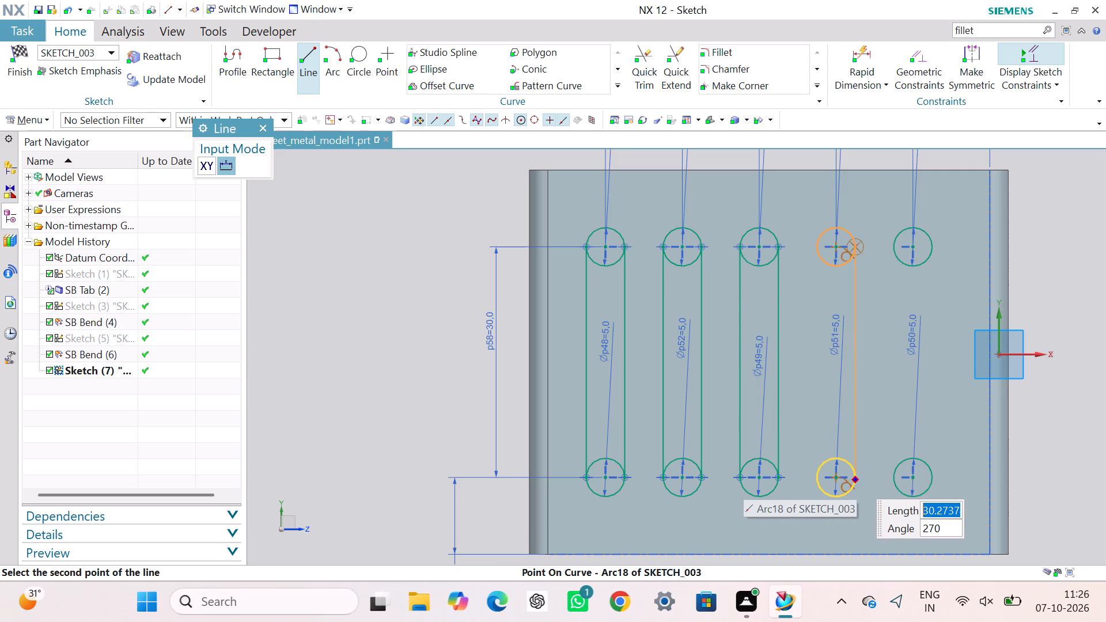
click(857, 480)
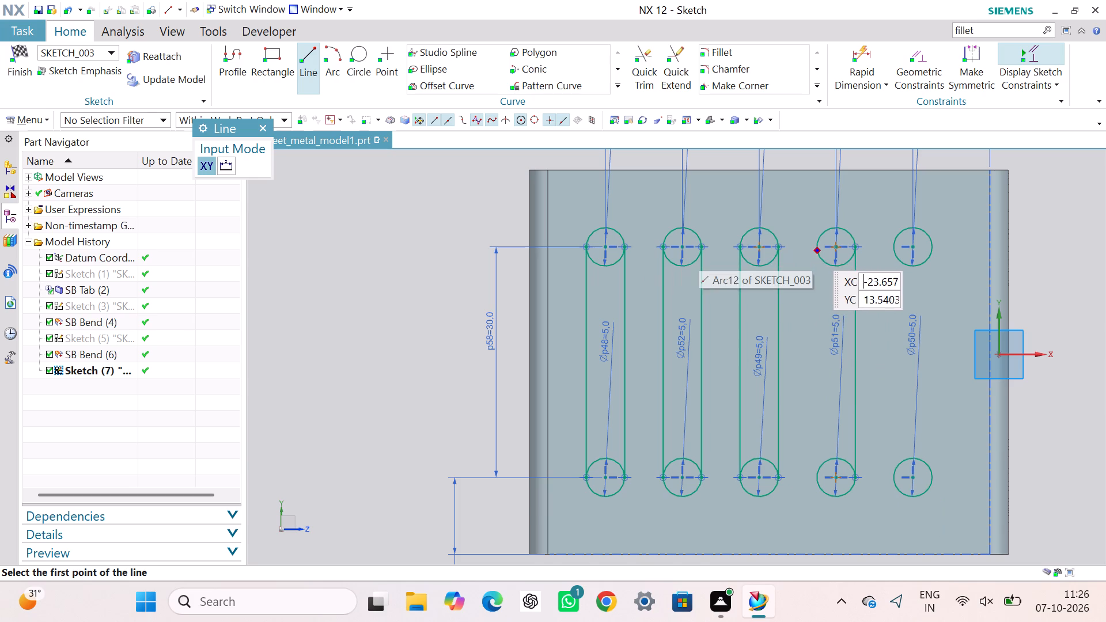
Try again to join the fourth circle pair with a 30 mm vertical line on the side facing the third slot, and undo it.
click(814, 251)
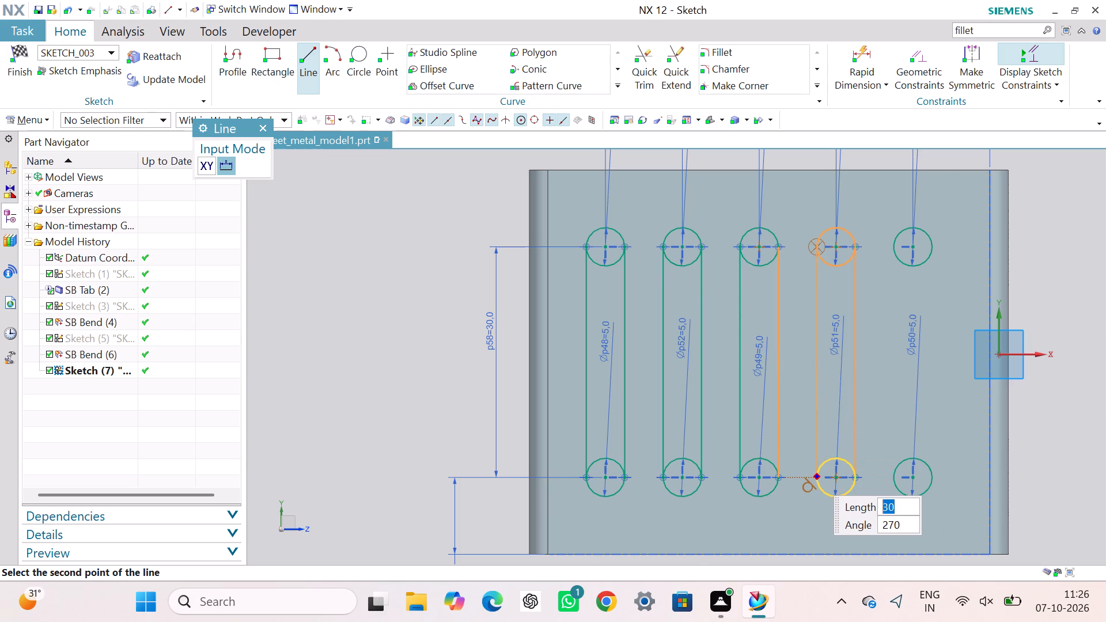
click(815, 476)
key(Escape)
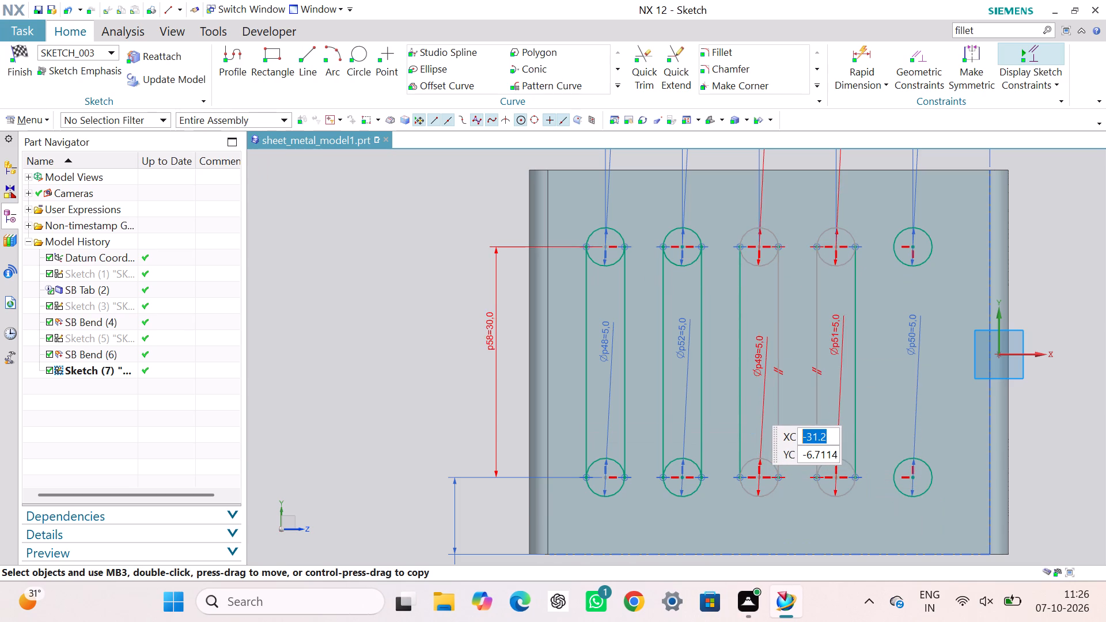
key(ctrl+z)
Draw a vertical line joining the fourth circle pair on the side facing the third slot.
click(316, 55)
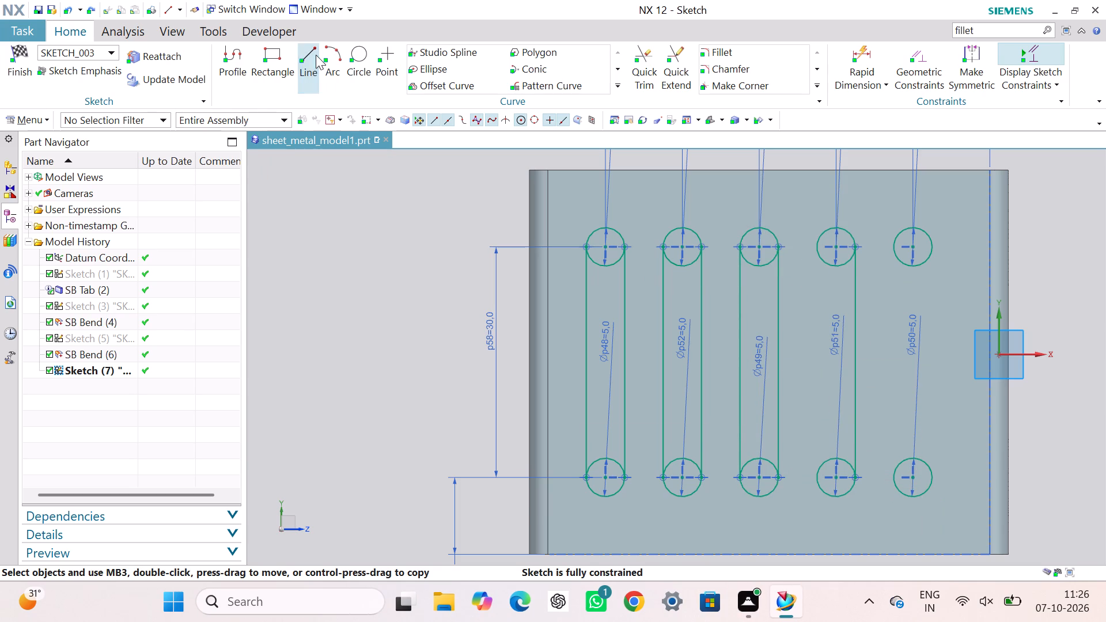
click(816, 241)
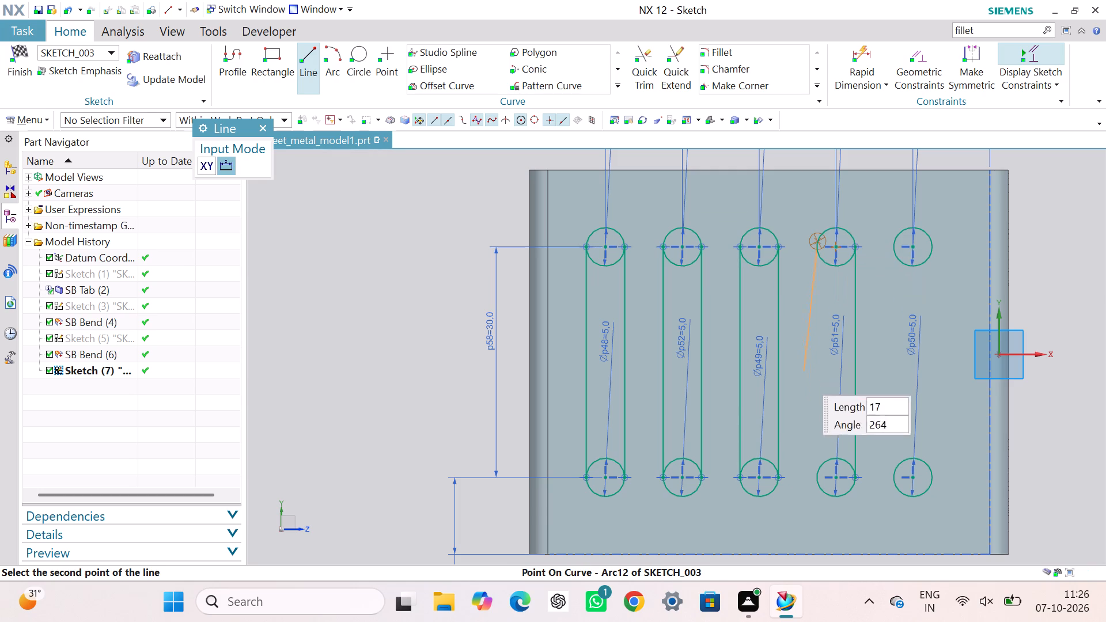
click(816, 482)
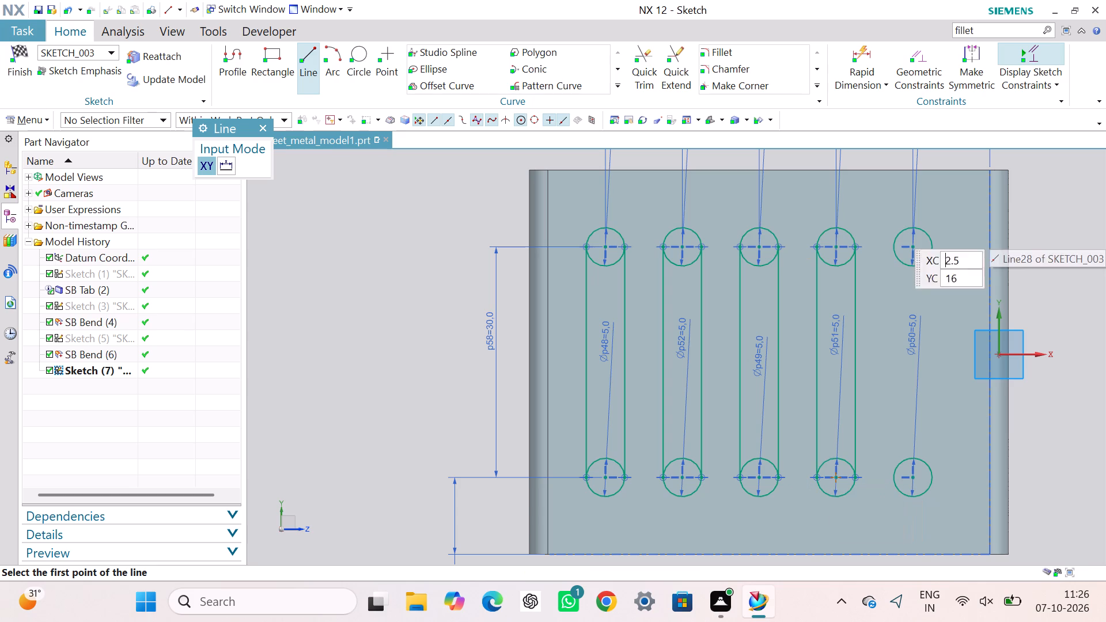
Draw a vertical line joining the outer sides of the fifth circle pair, nearest the sketch origin.
click(932, 246)
key(Escape)
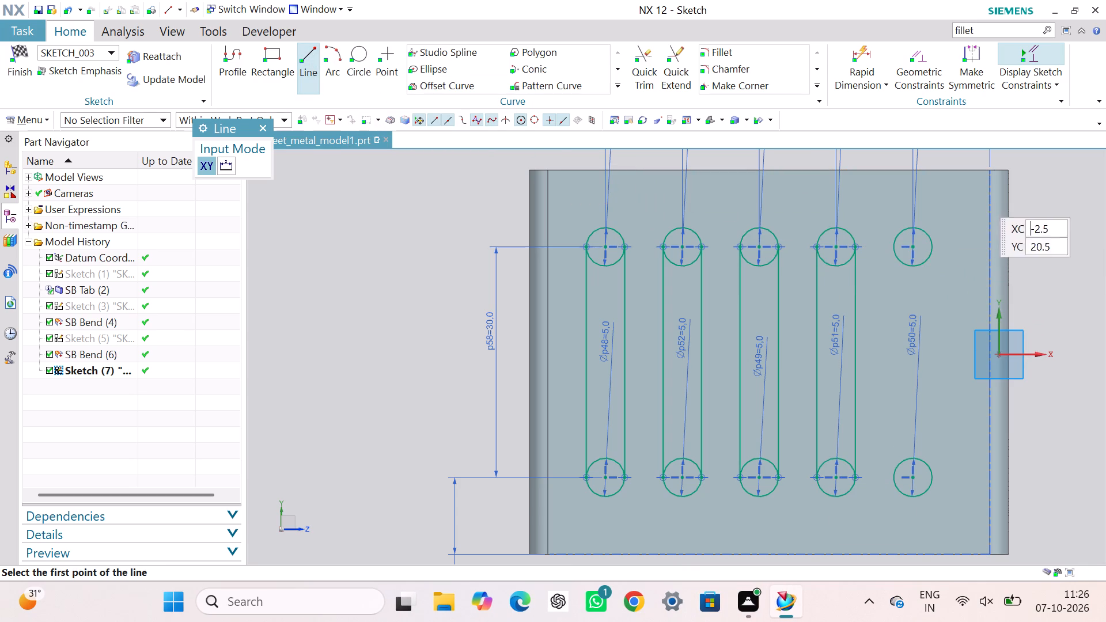
click(930, 238)
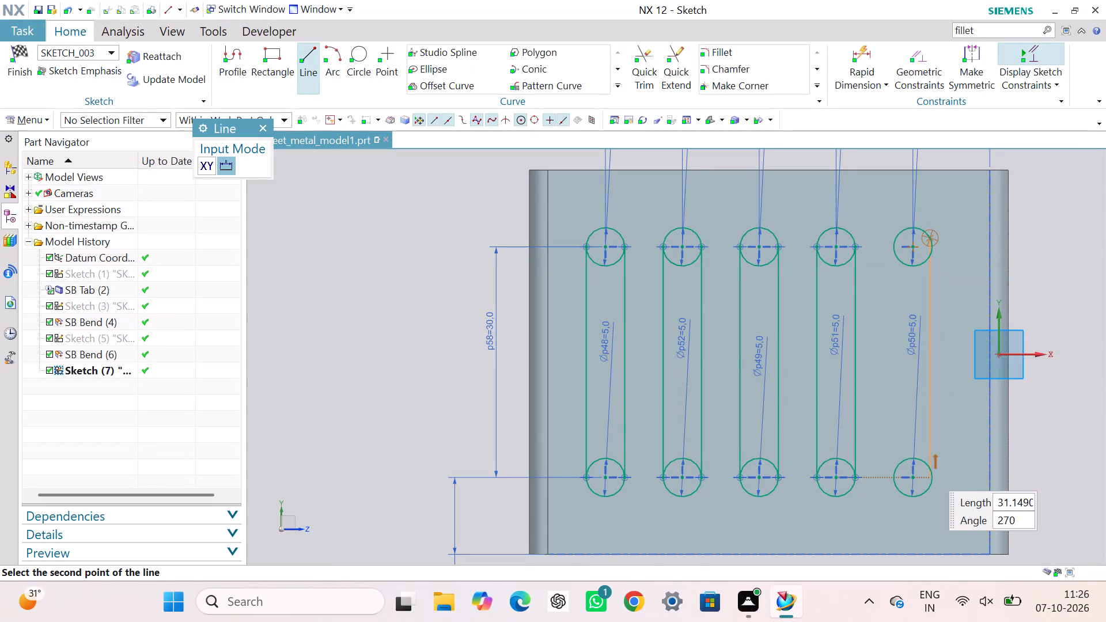
click(931, 484)
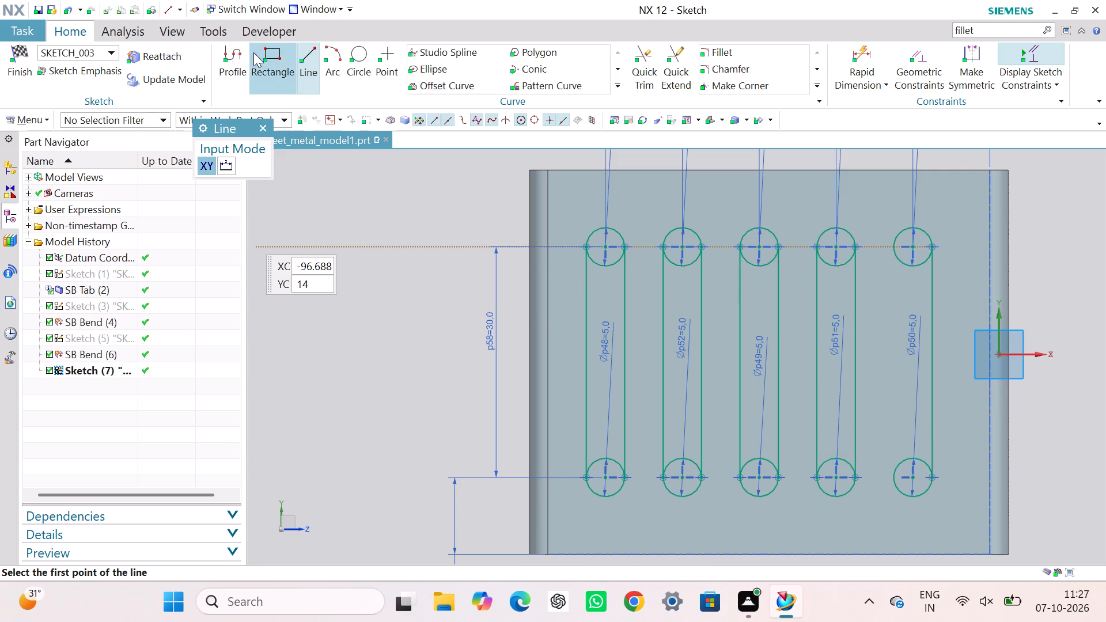
Draw a vertical line joining the fifth circle pair on the side facing the fourth slot.
click(896, 237)
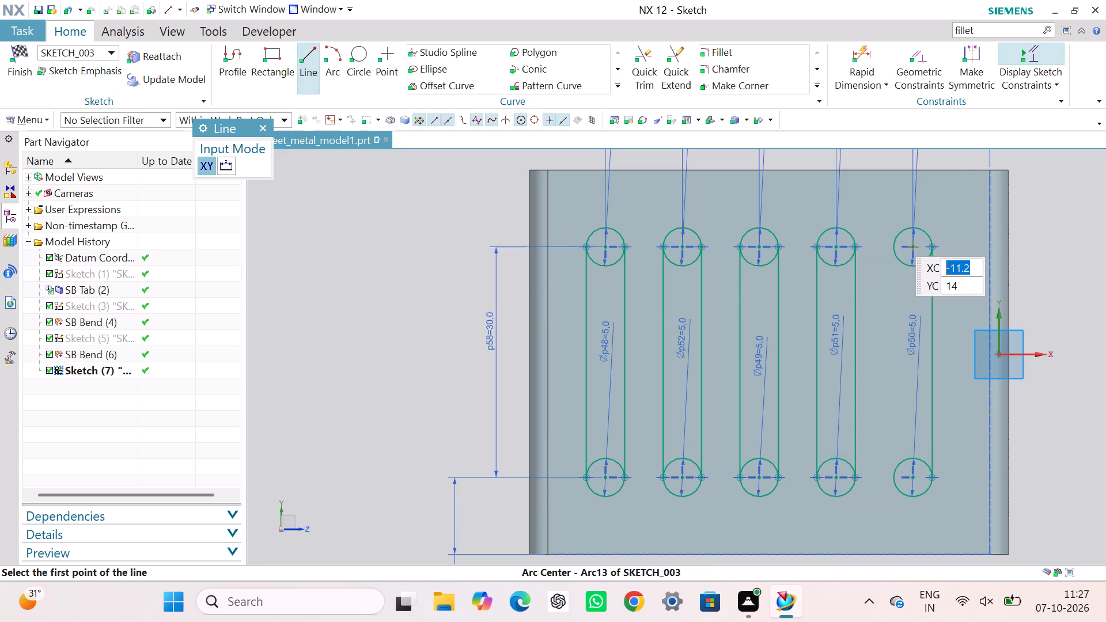
key(Escape)
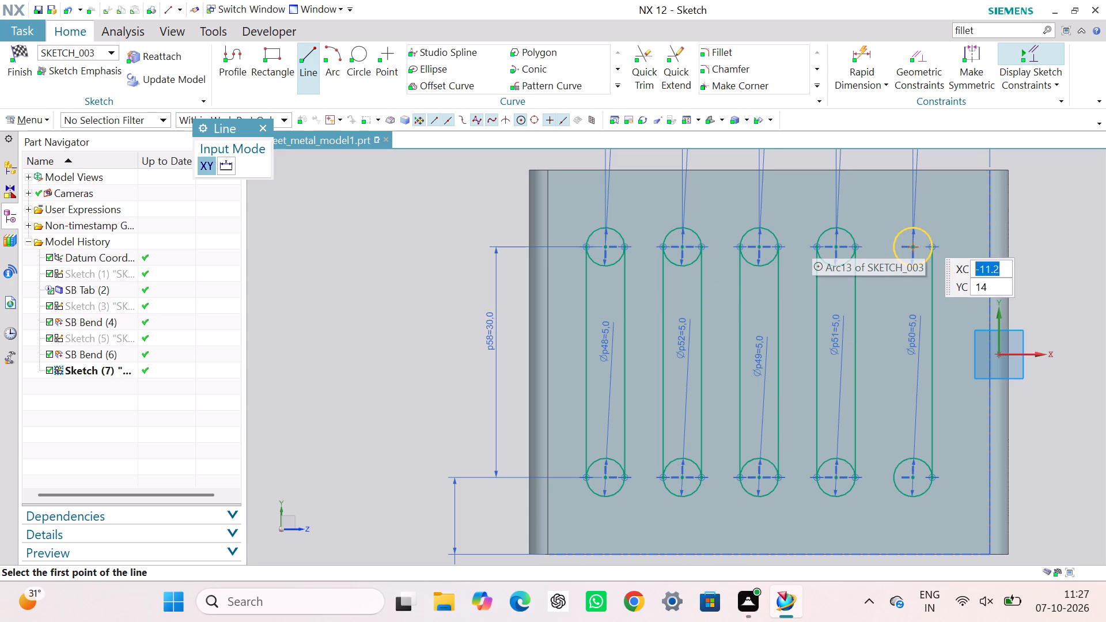
click(893, 240)
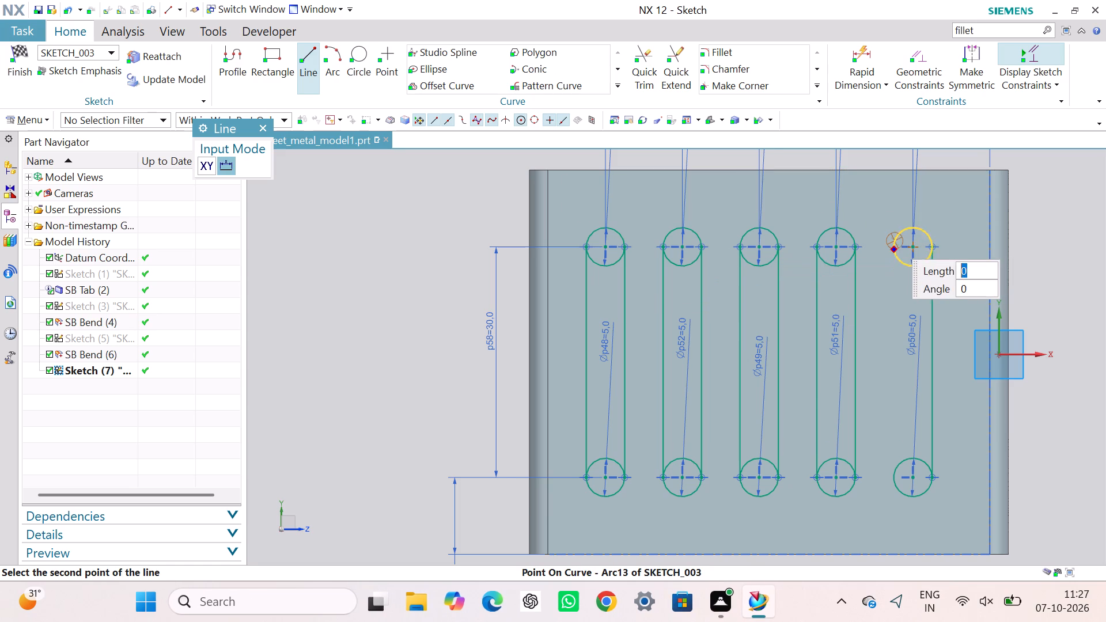
click(893, 482)
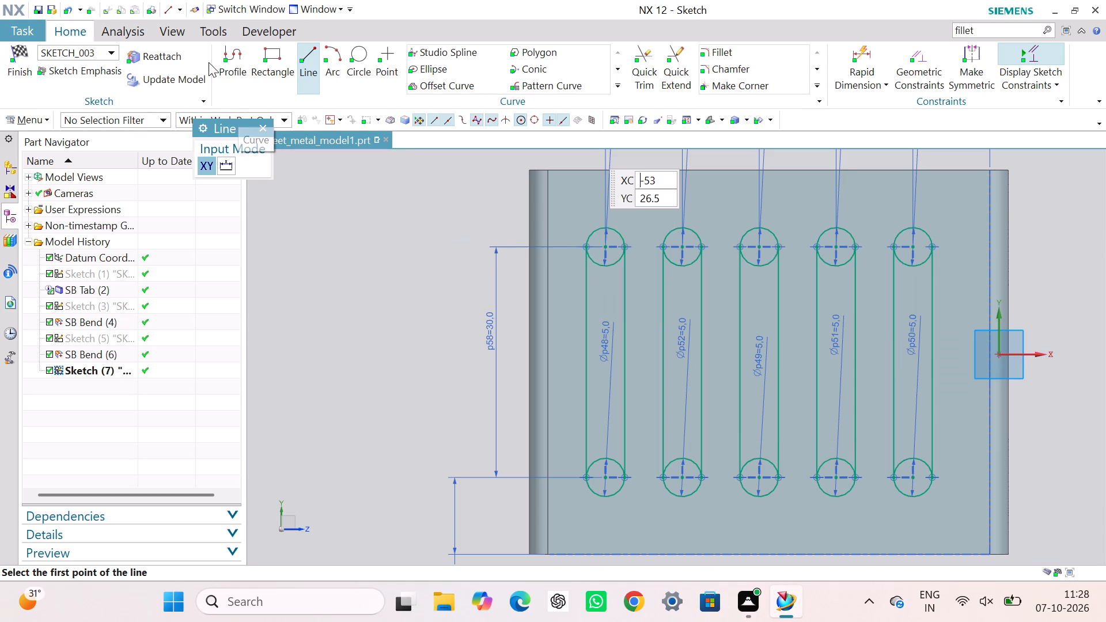
Quick Trim the lower half of each of the five upper circles, leaving the slots' rounded top ends.
click(650, 53)
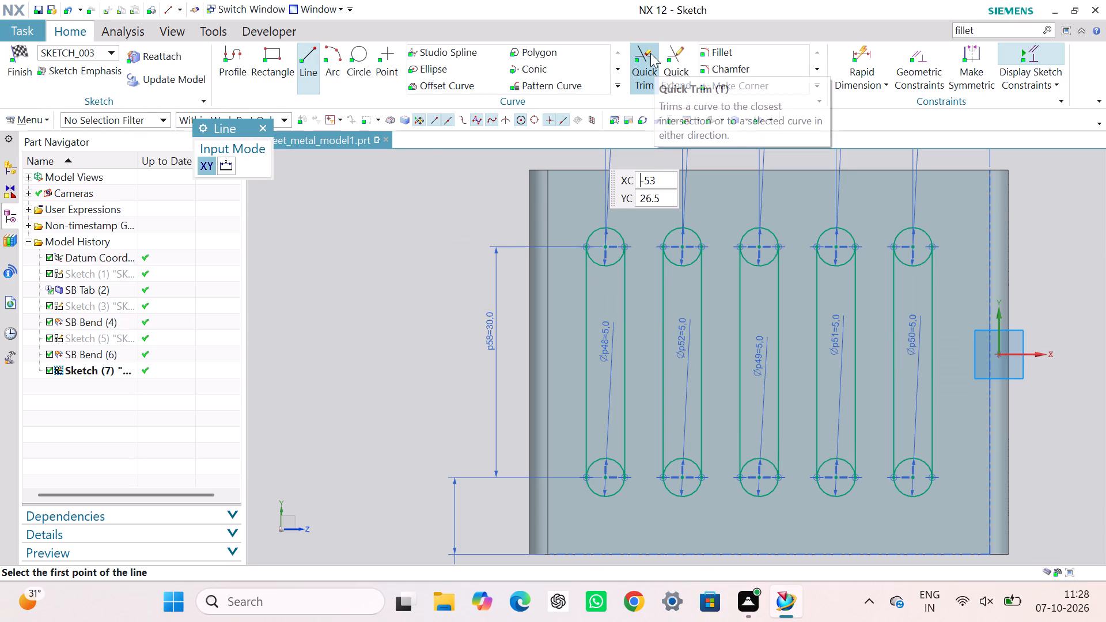
click(597, 267)
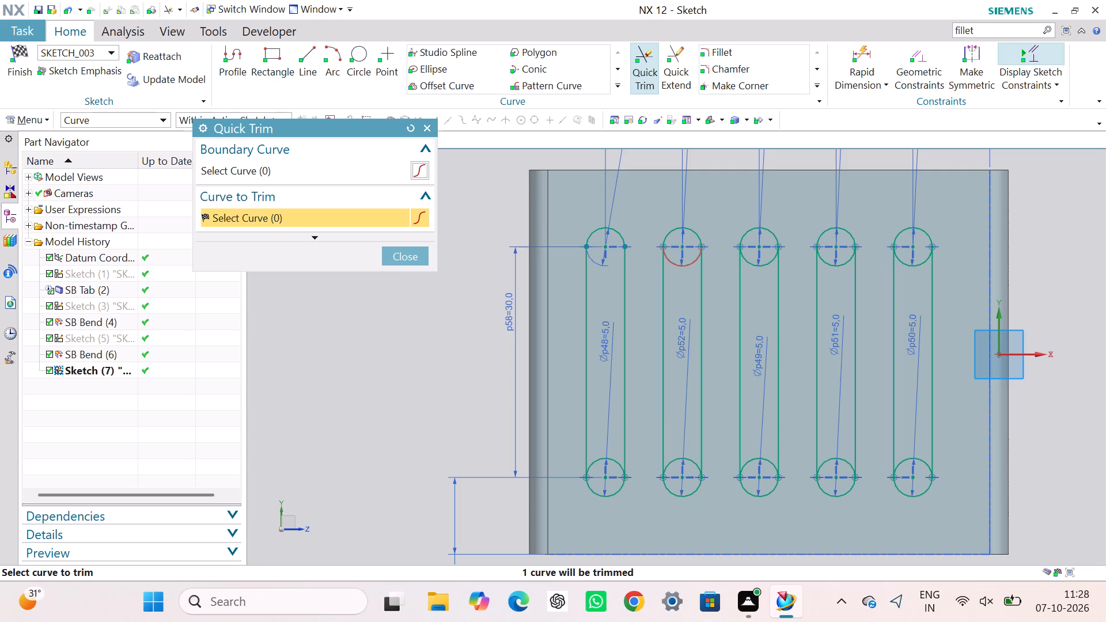
click(691, 264)
click(764, 267)
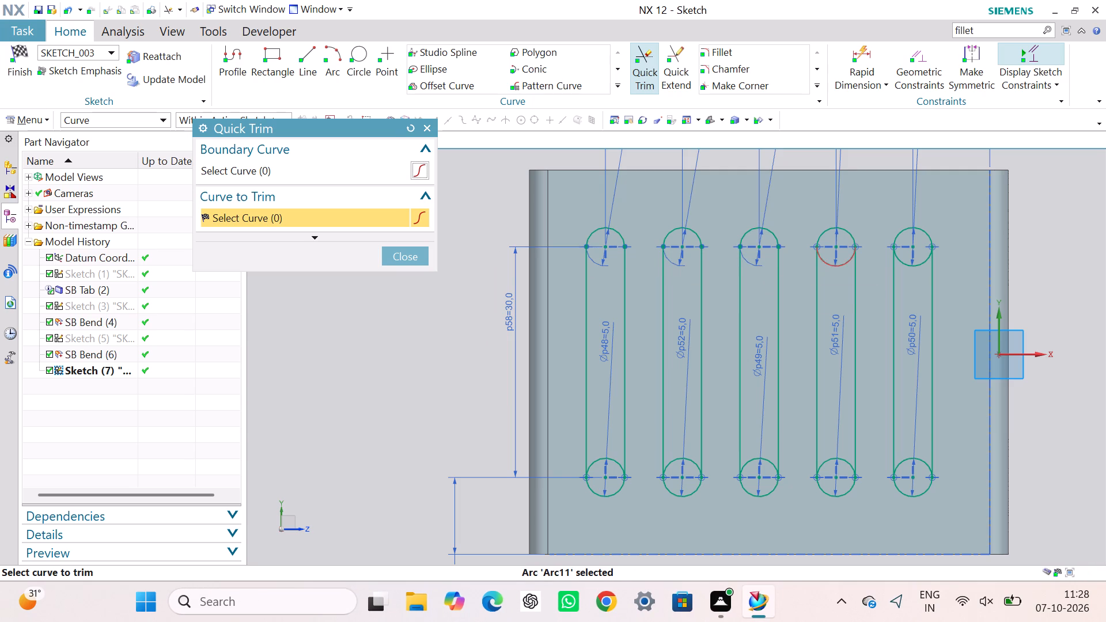
click(825, 262)
click(908, 267)
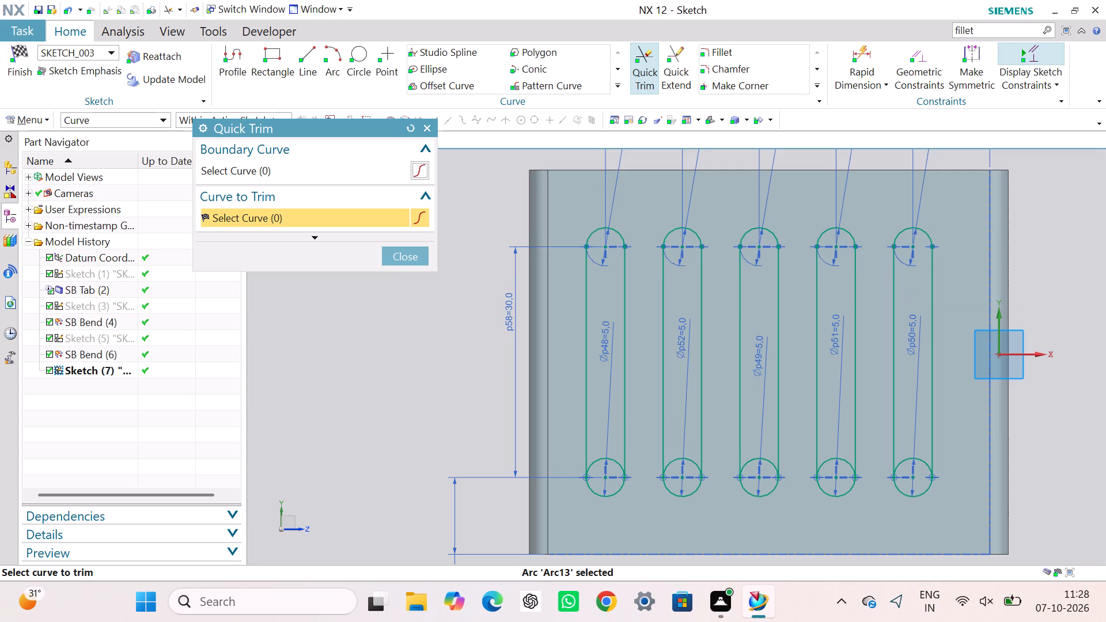
Quick Trim the upper half of each of the five lower circles to complete the slot outlines.
click(908, 460)
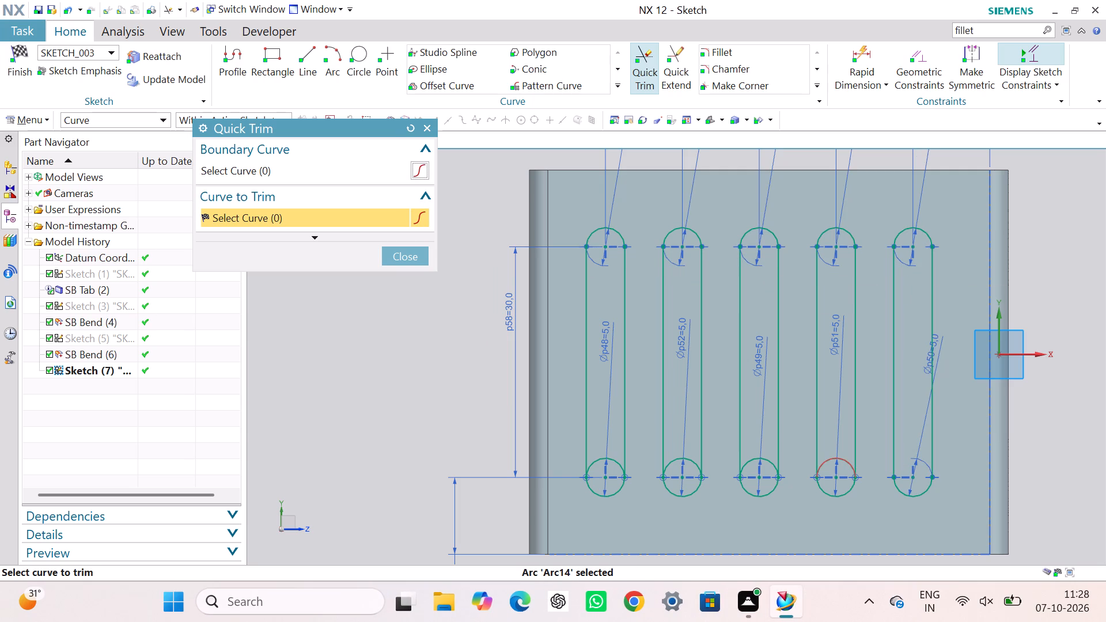
click(843, 461)
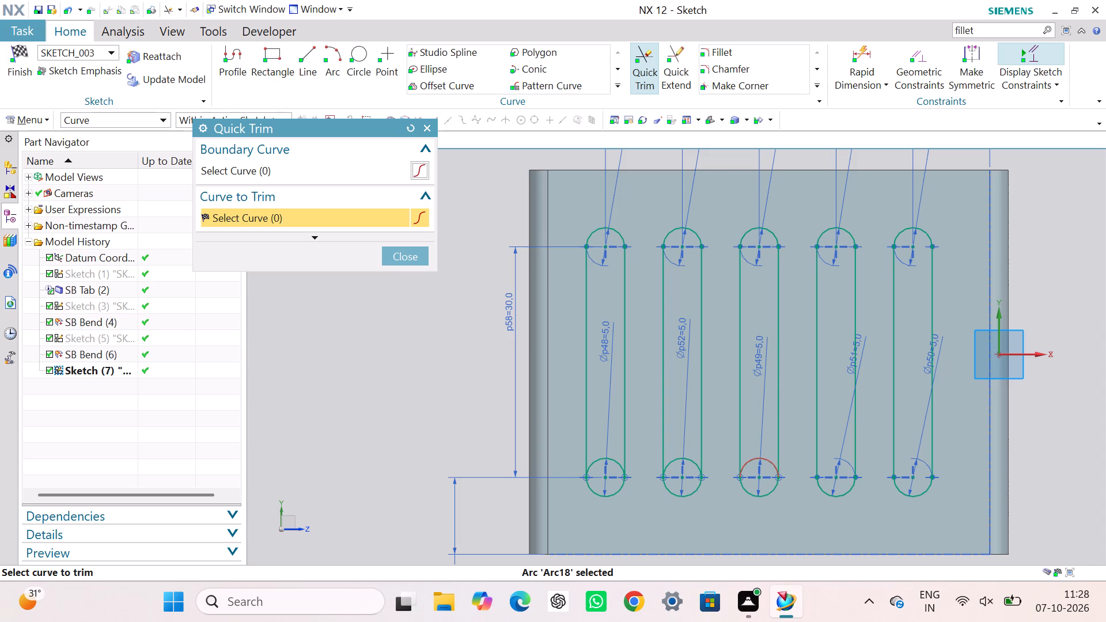
click(766, 465)
click(692, 464)
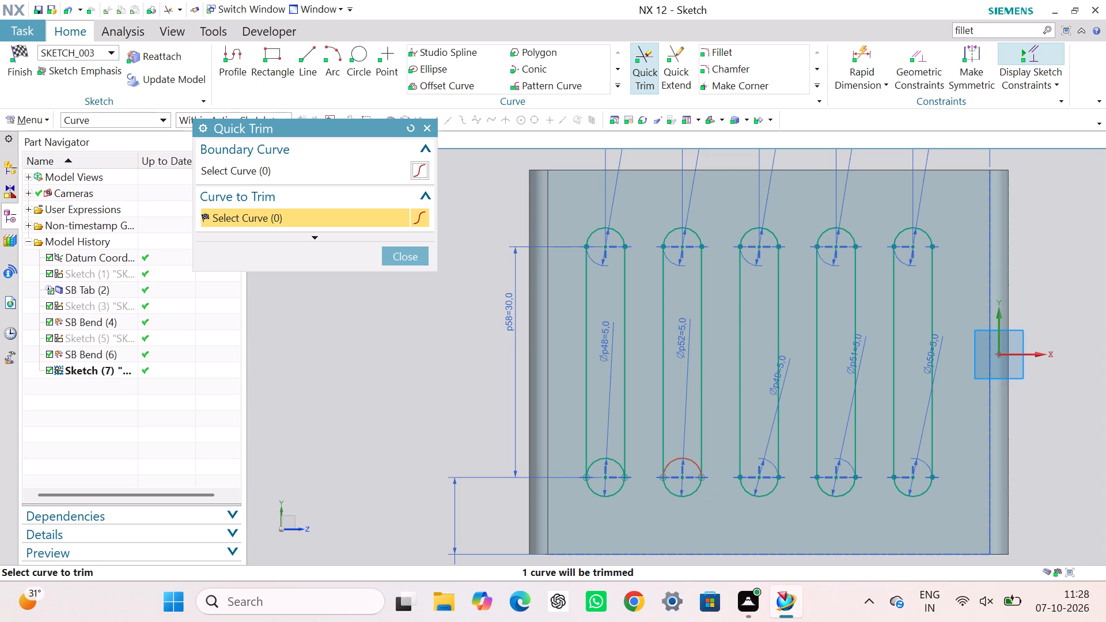
click(612, 461)
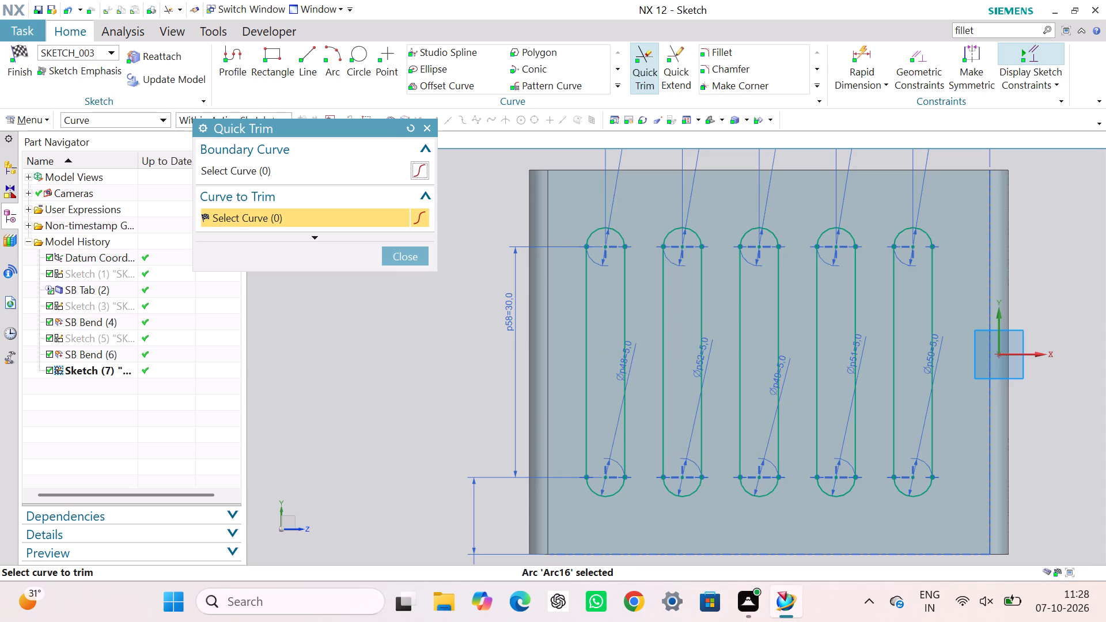
click(404, 257)
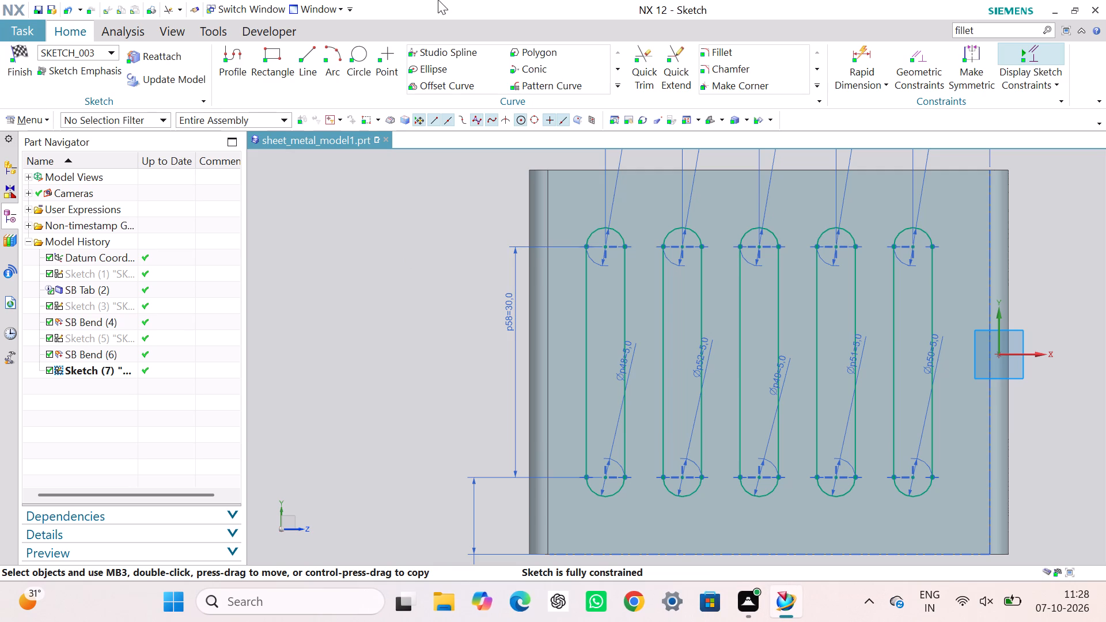
Finish the slot sketch and return to the sheet metal model.
click(28, 54)
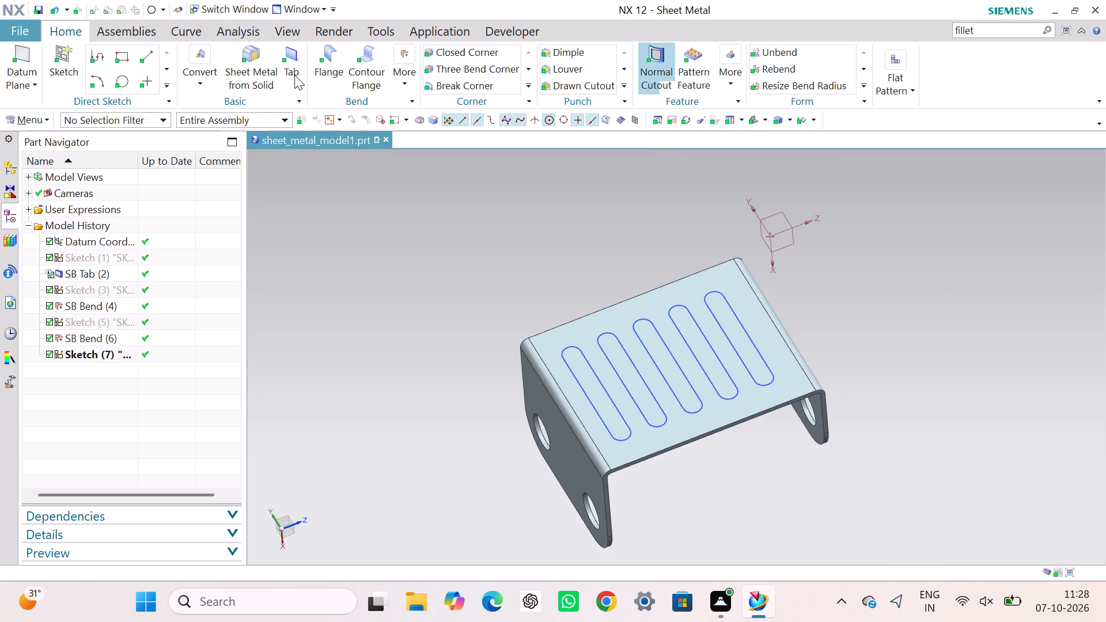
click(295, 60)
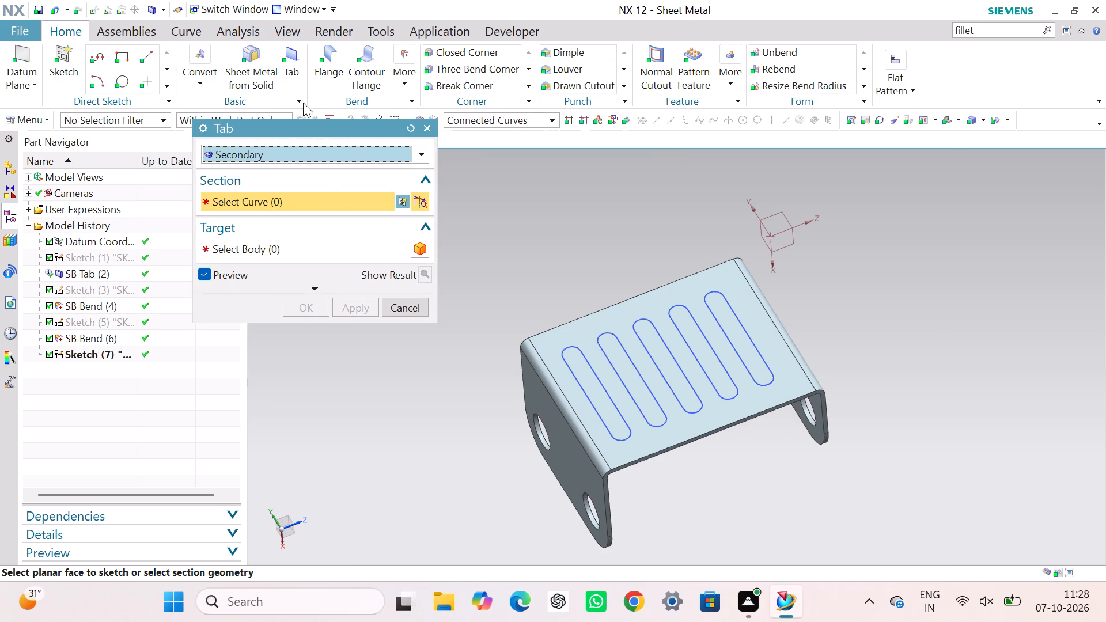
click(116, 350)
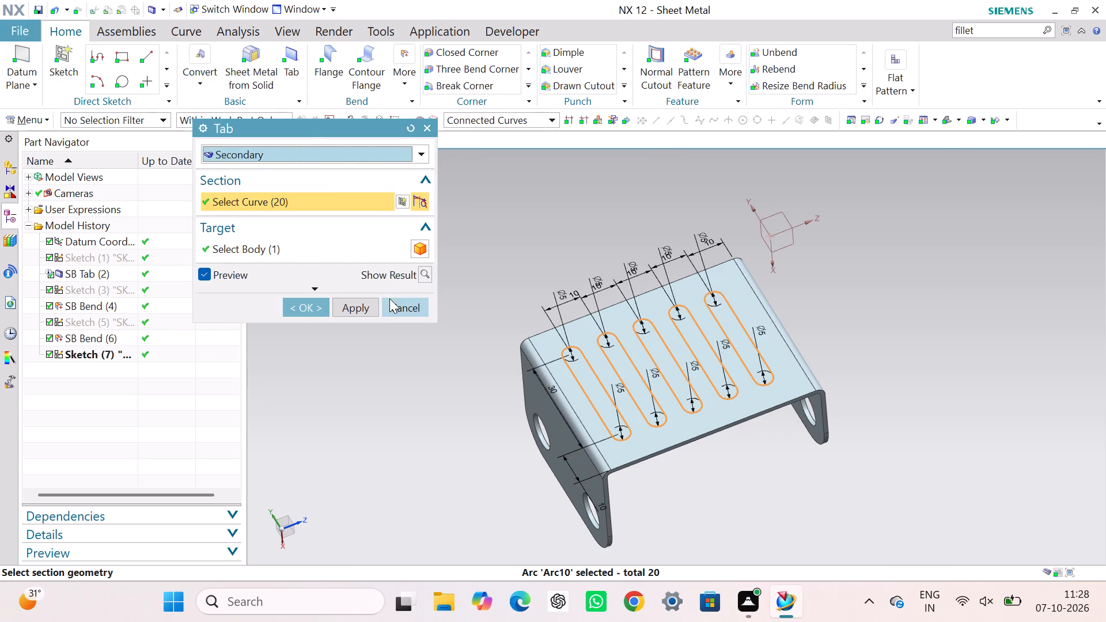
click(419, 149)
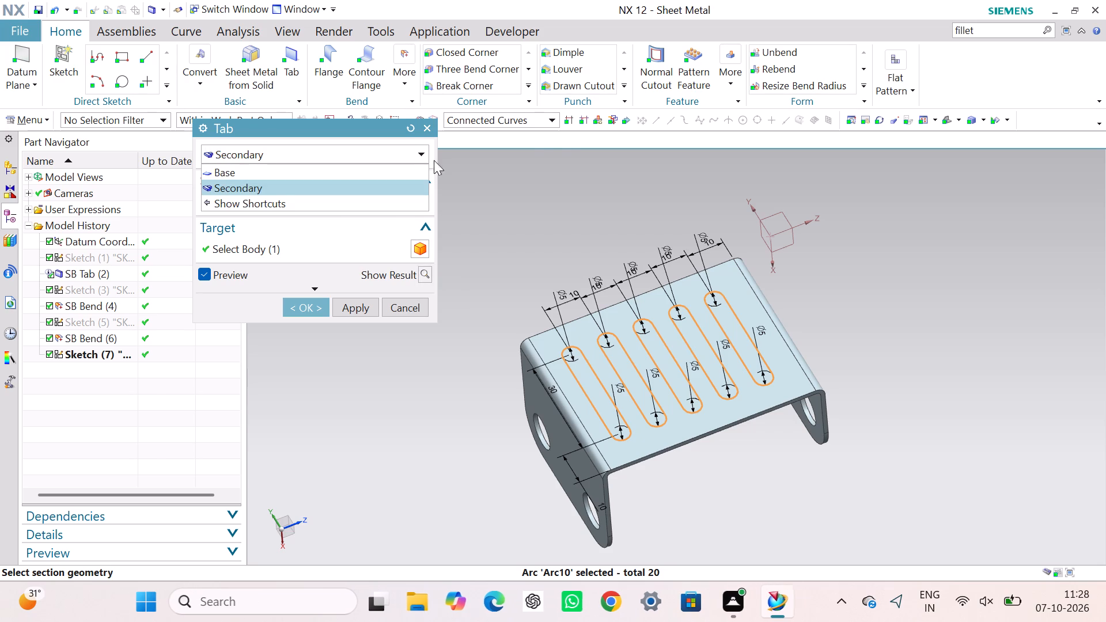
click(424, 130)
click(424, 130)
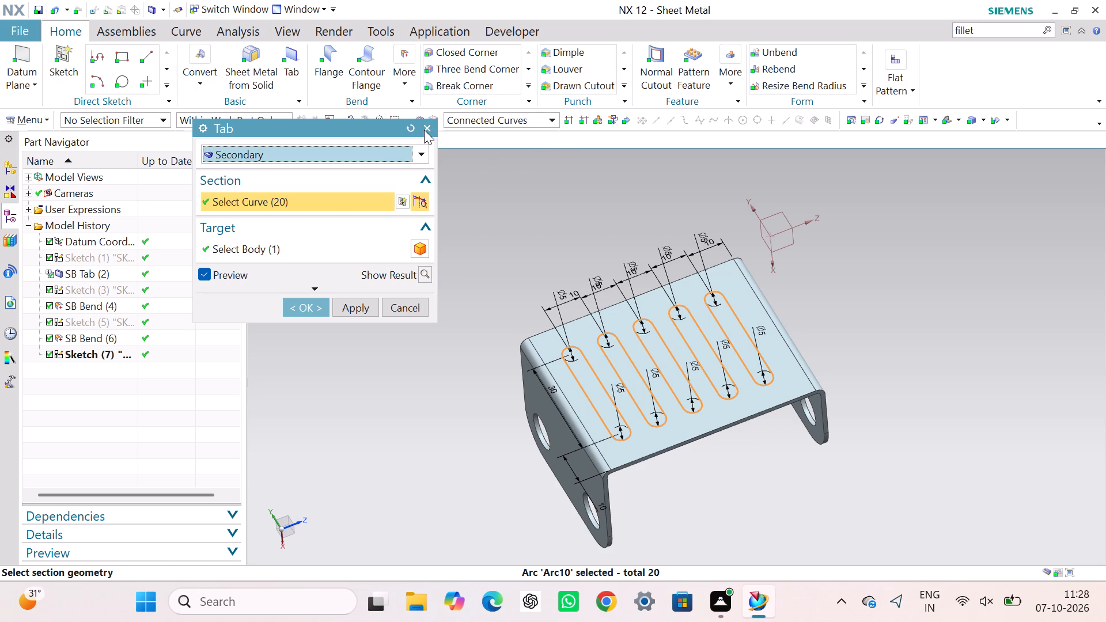
Start a Normal Cutout using the five-slot sketch on the part's flat web face as its section.
click(114, 356)
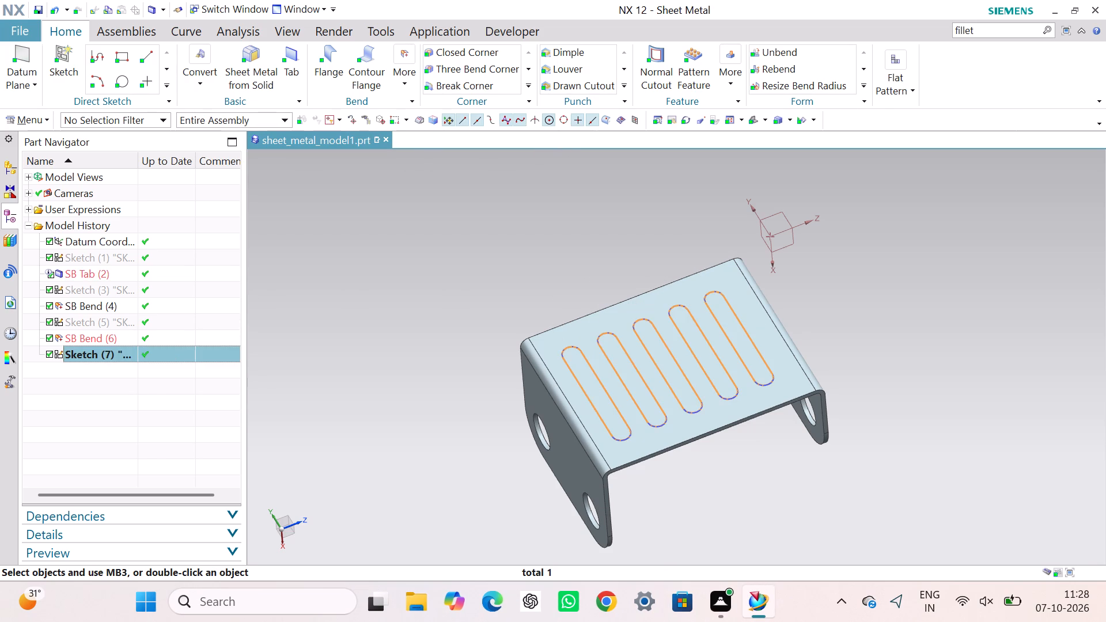
click(663, 60)
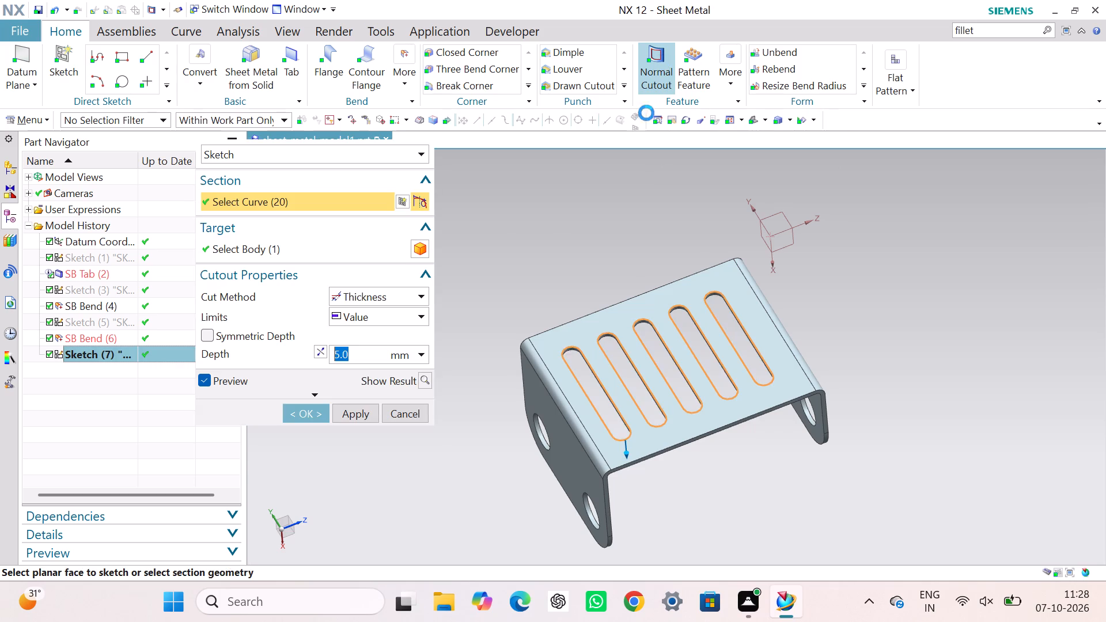
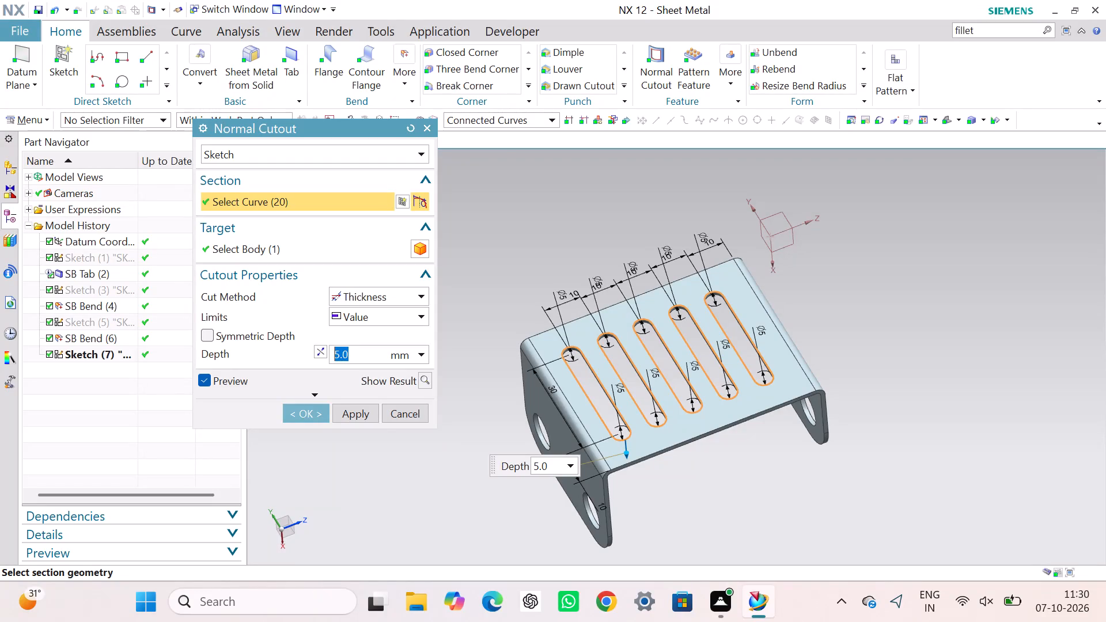
Complete the Normal Cutout of the five slots with the Thickness cut method and a depth of 5 mm.
click(323, 411)
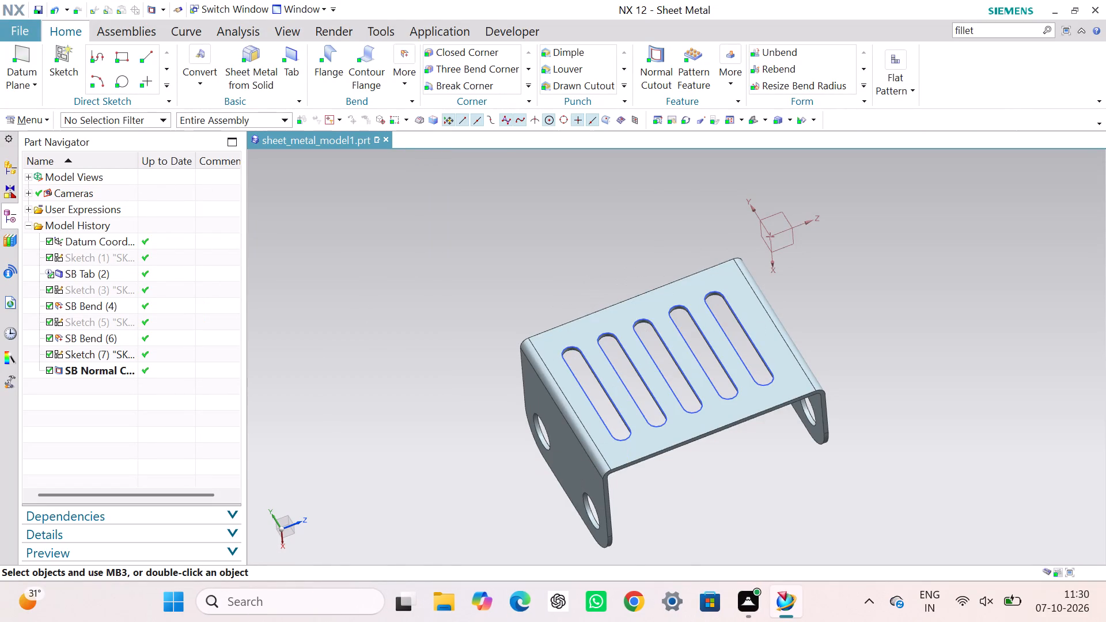
Hide the five-slot sketch used for the Normal Cutout.
middle_drag(466, 442, 476, 434)
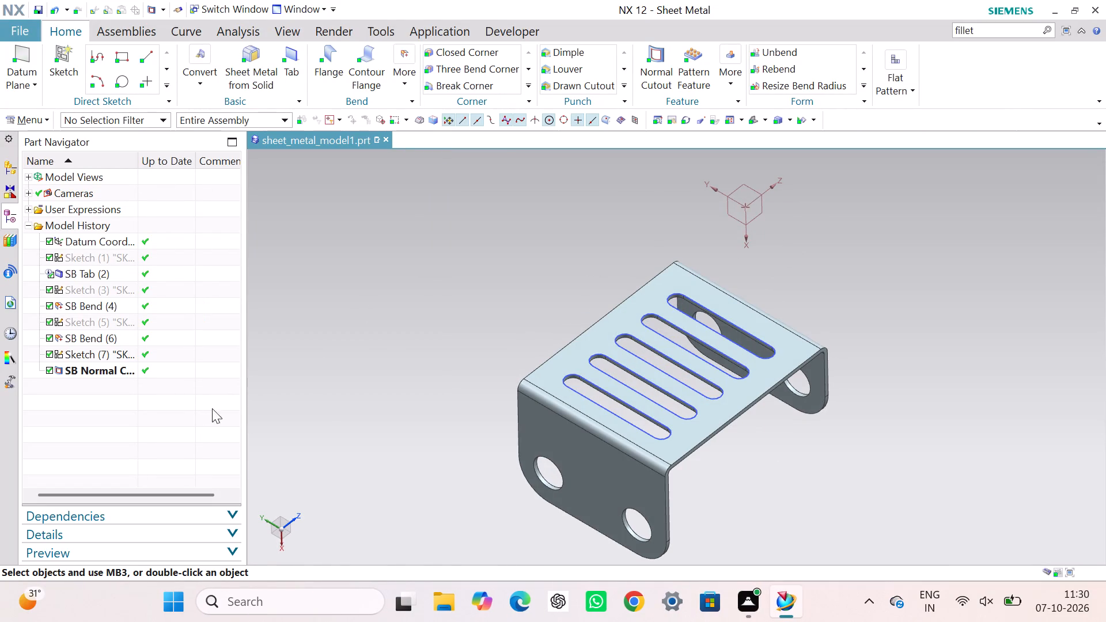
right_click(154, 353)
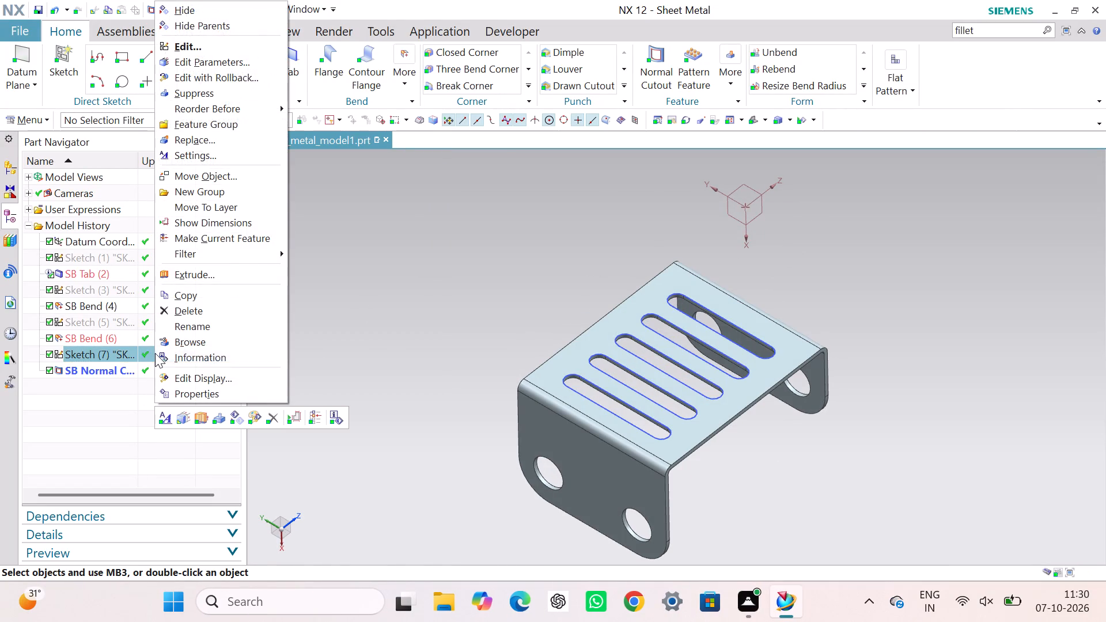
click(211, 9)
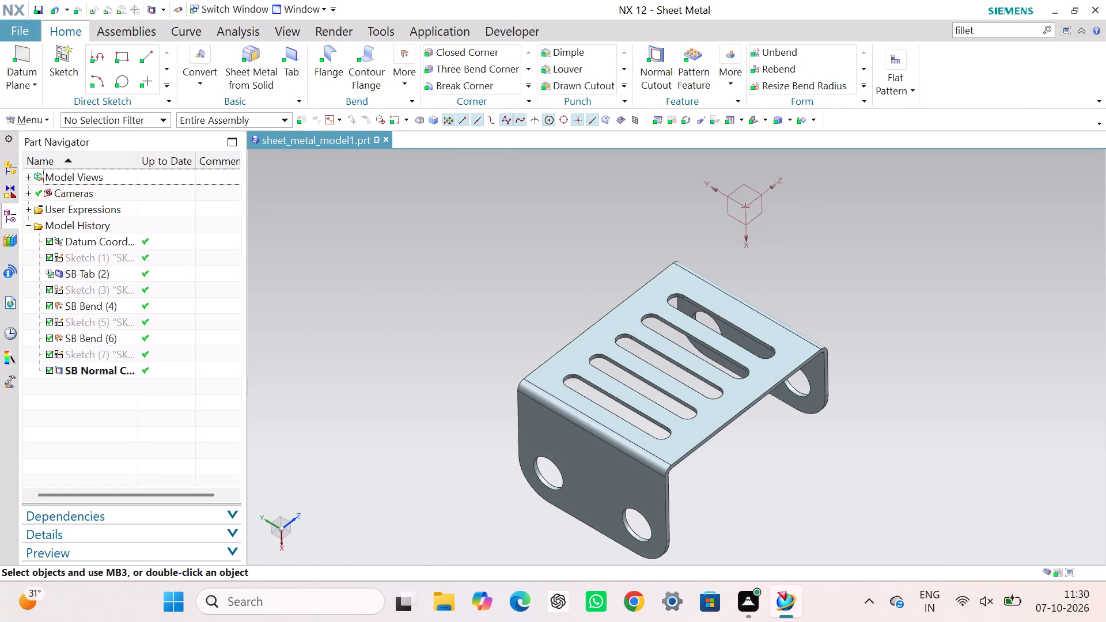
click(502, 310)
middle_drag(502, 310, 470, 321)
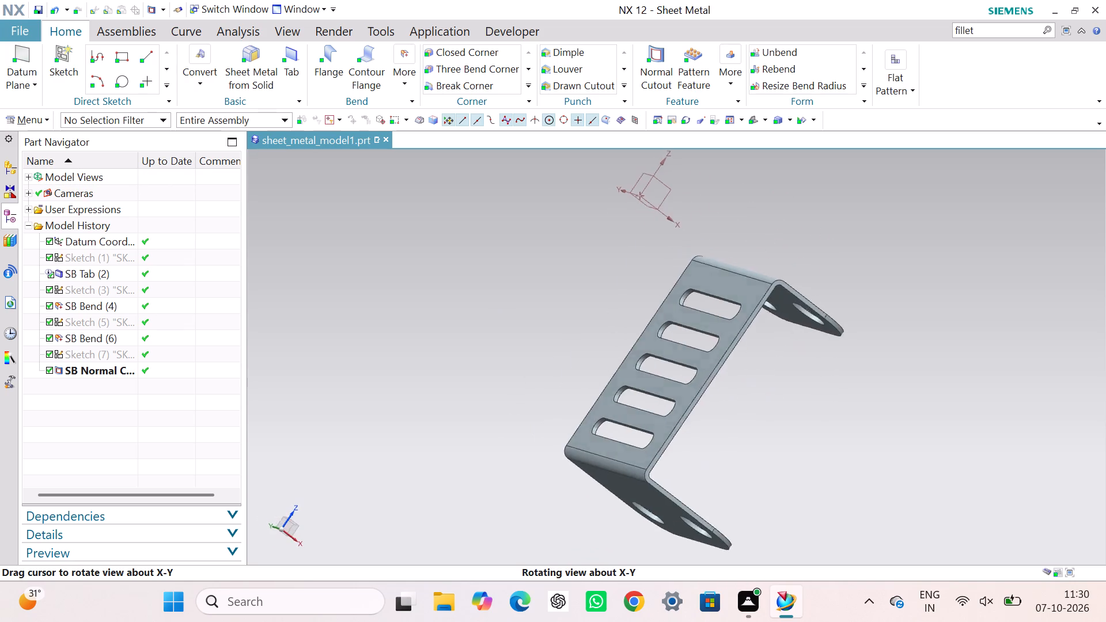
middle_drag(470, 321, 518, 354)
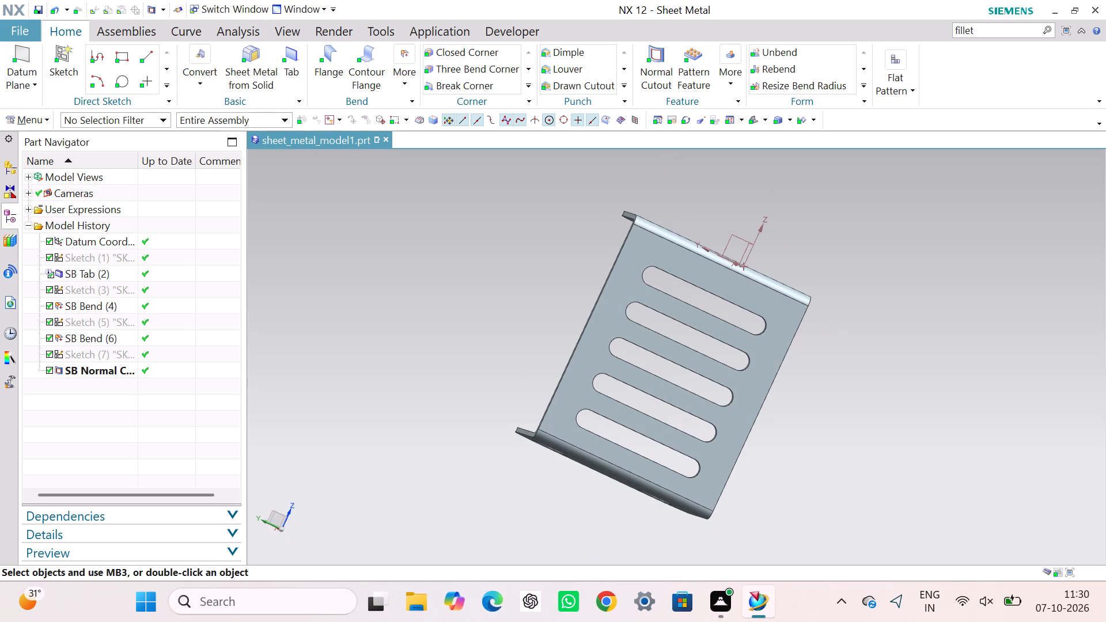
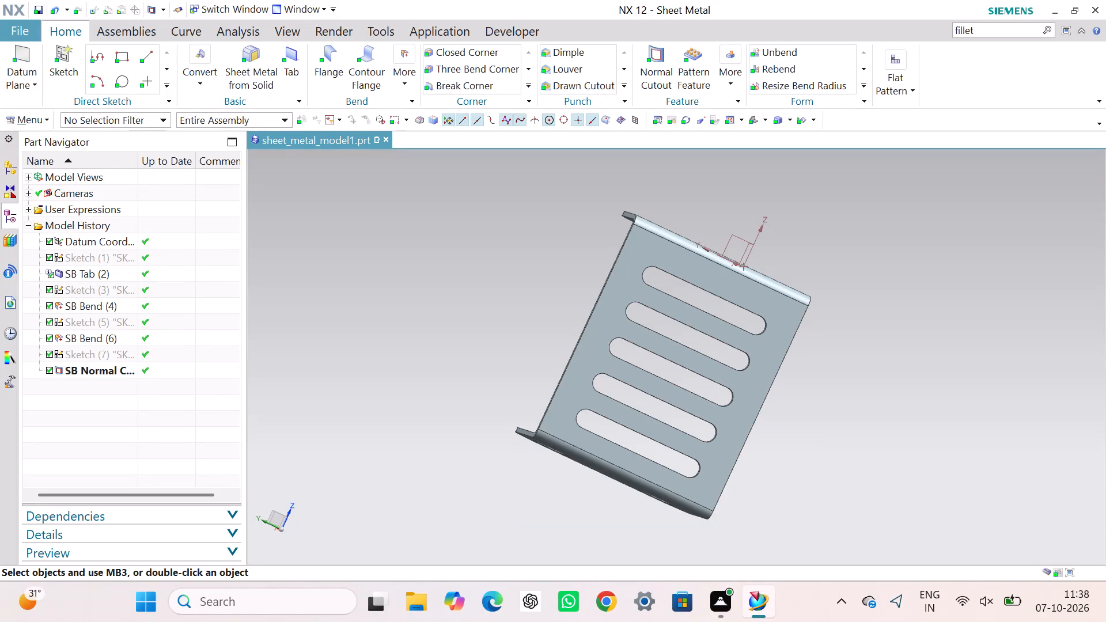
Examine the slotted web and the two bent flanges with their holes from several angles.
middle_drag(506, 475, 487, 454)
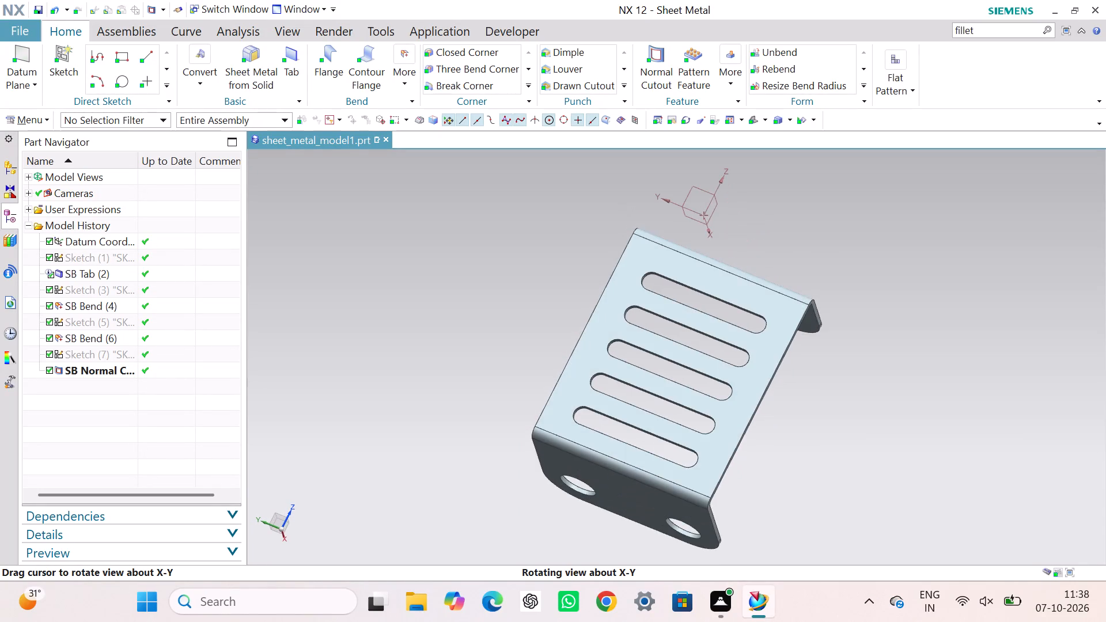
middle_drag(487, 454, 459, 437)
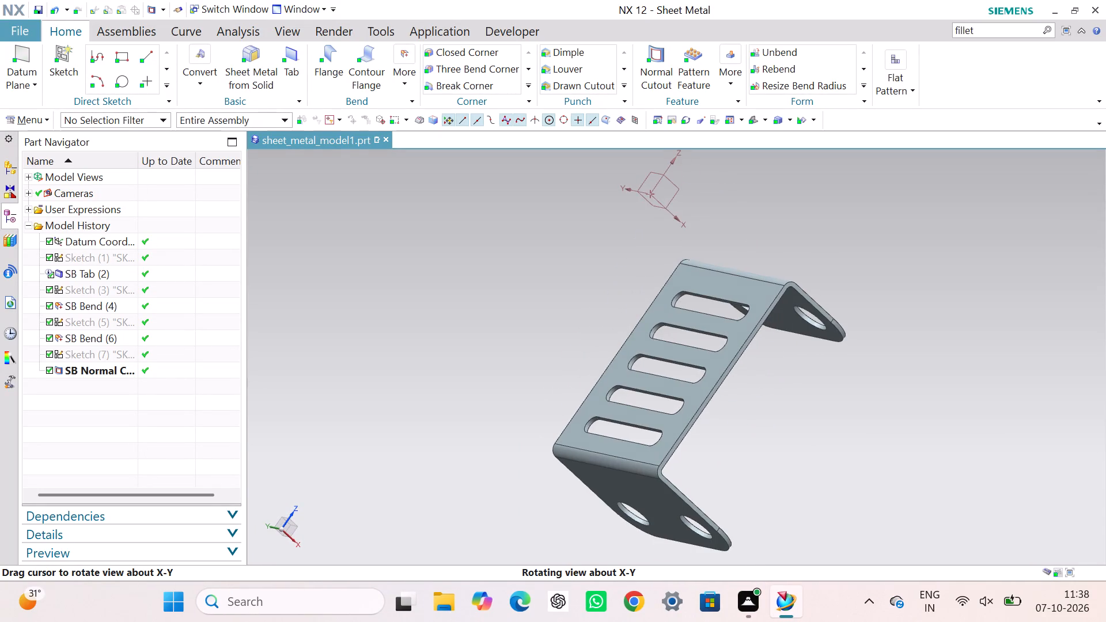
middle_drag(459, 437, 490, 437)
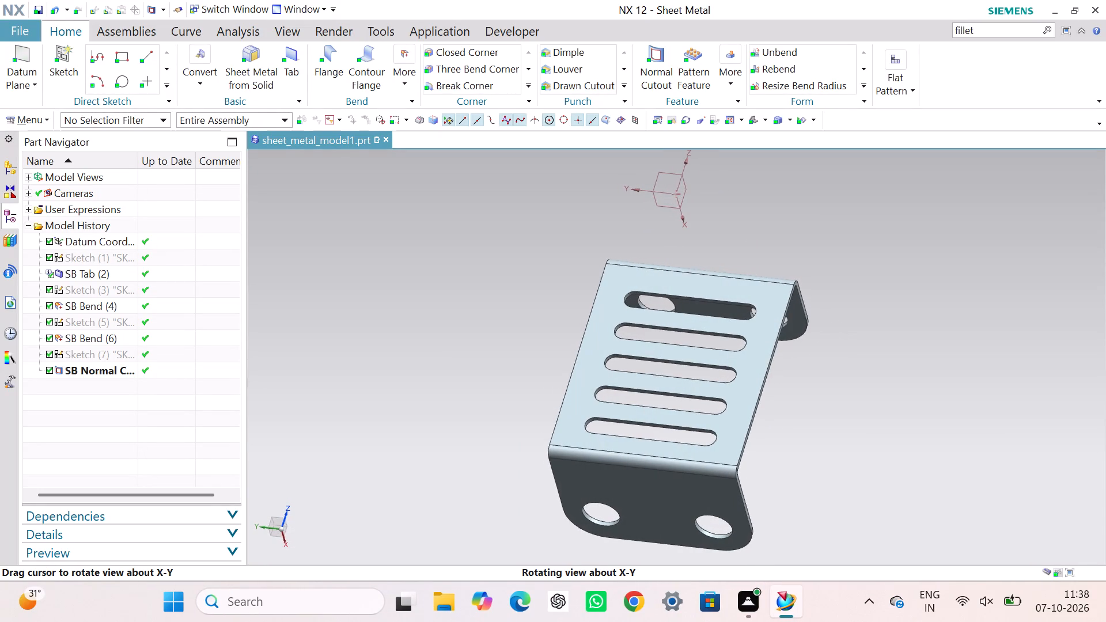
middle_drag(490, 437, 488, 437)
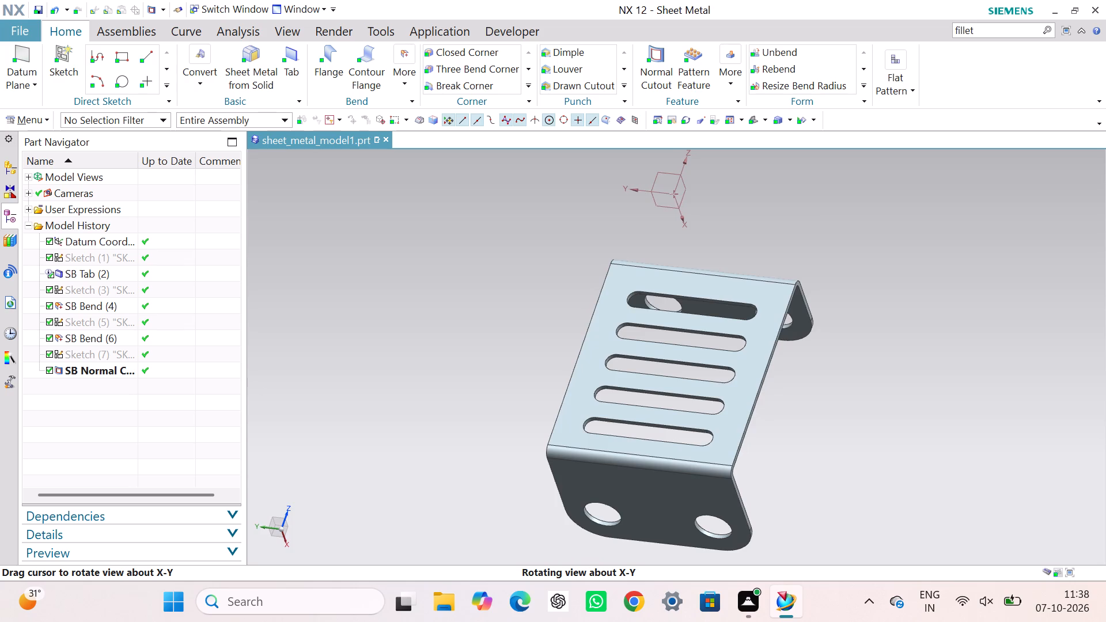
middle_drag(488, 437, 472, 437)
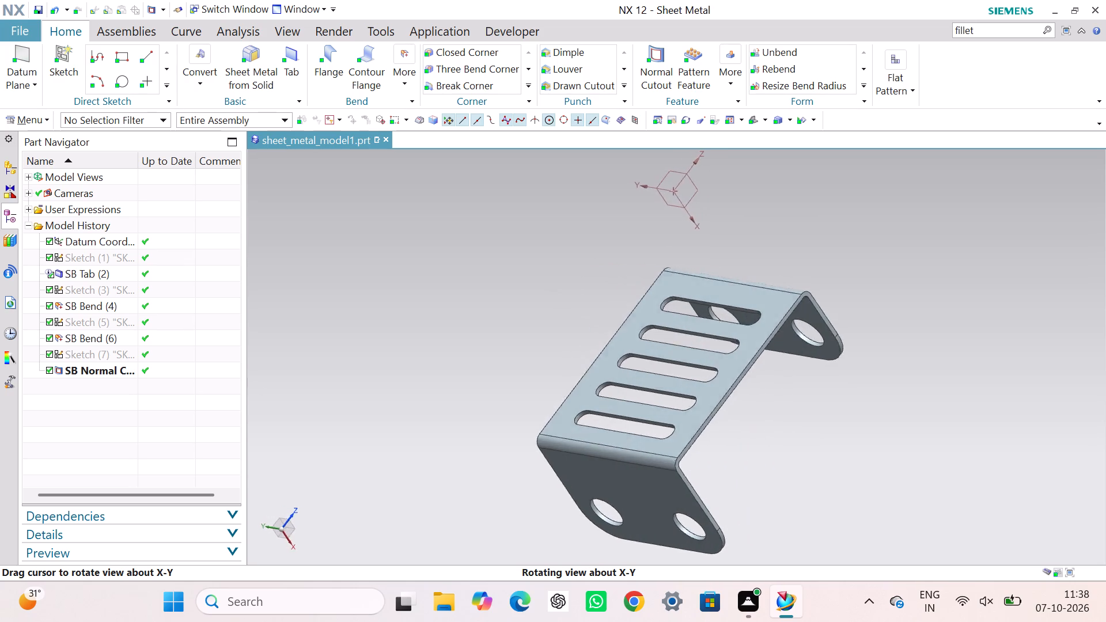
middle_drag(472, 437, 494, 457)
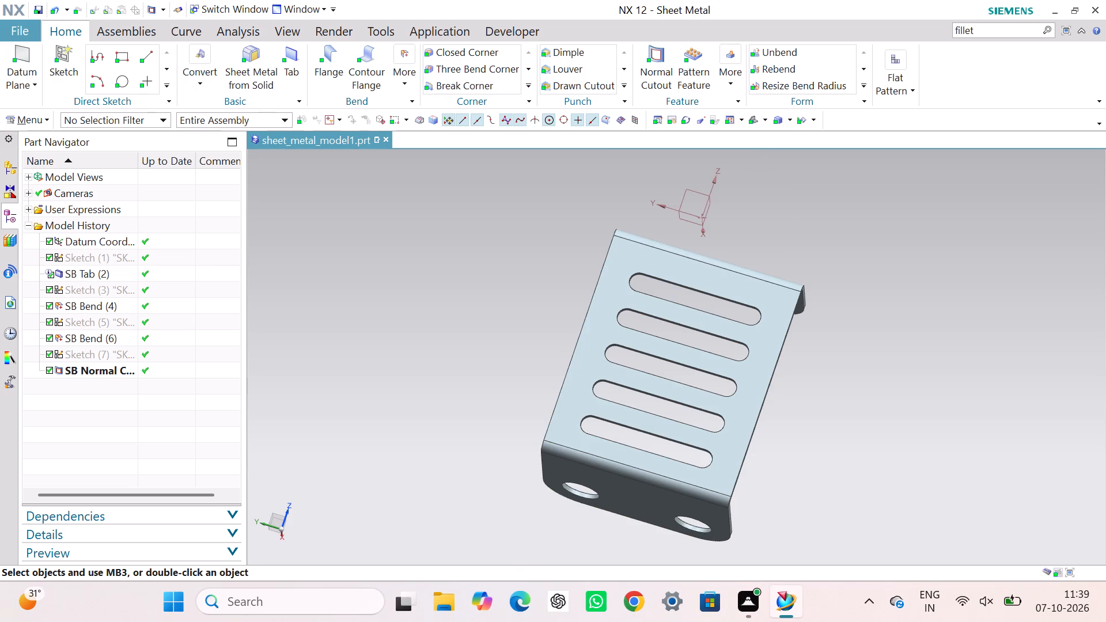
right_click(451, 250)
click(381, 293)
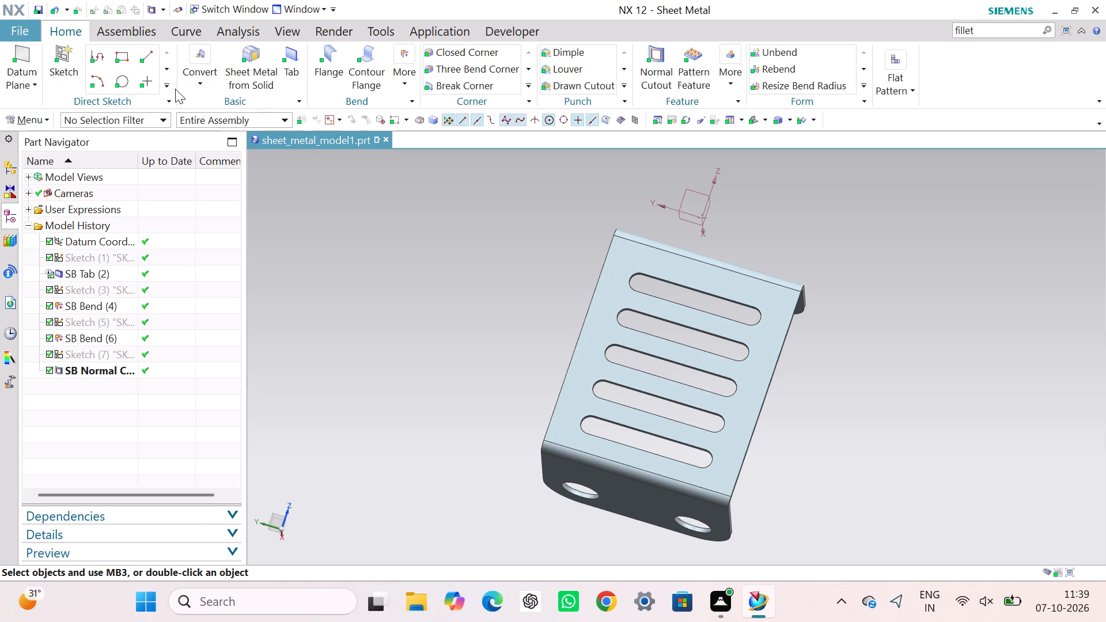
Create a sketch in the task environment on the slotted outer face of the web, using the inferred plane and work part origin.
click(40, 124)
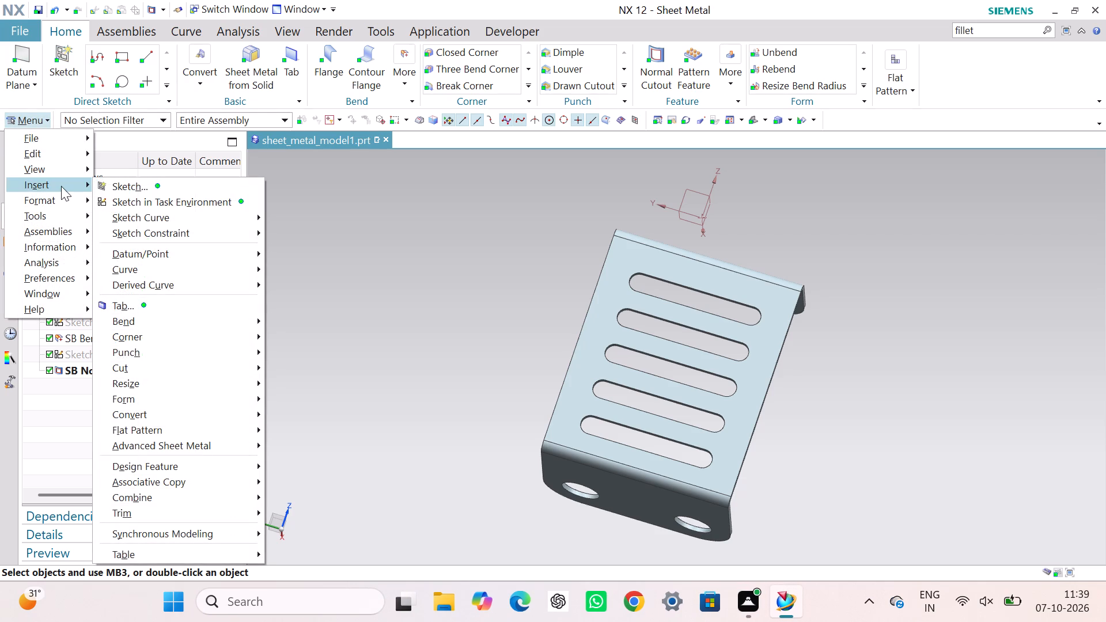
click(170, 206)
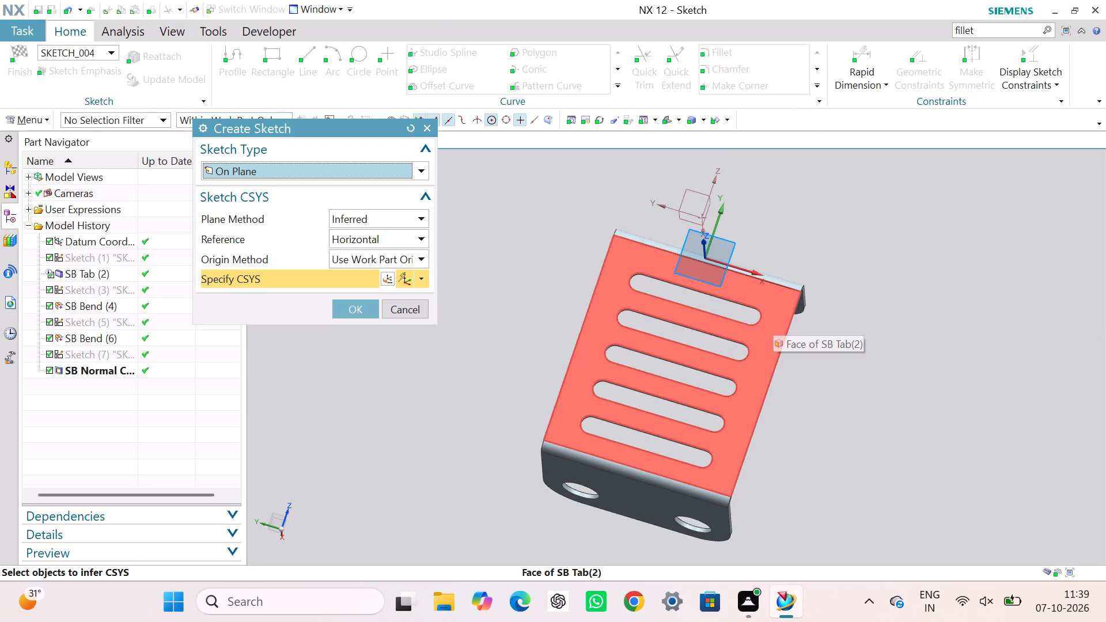
click(773, 316)
click(353, 308)
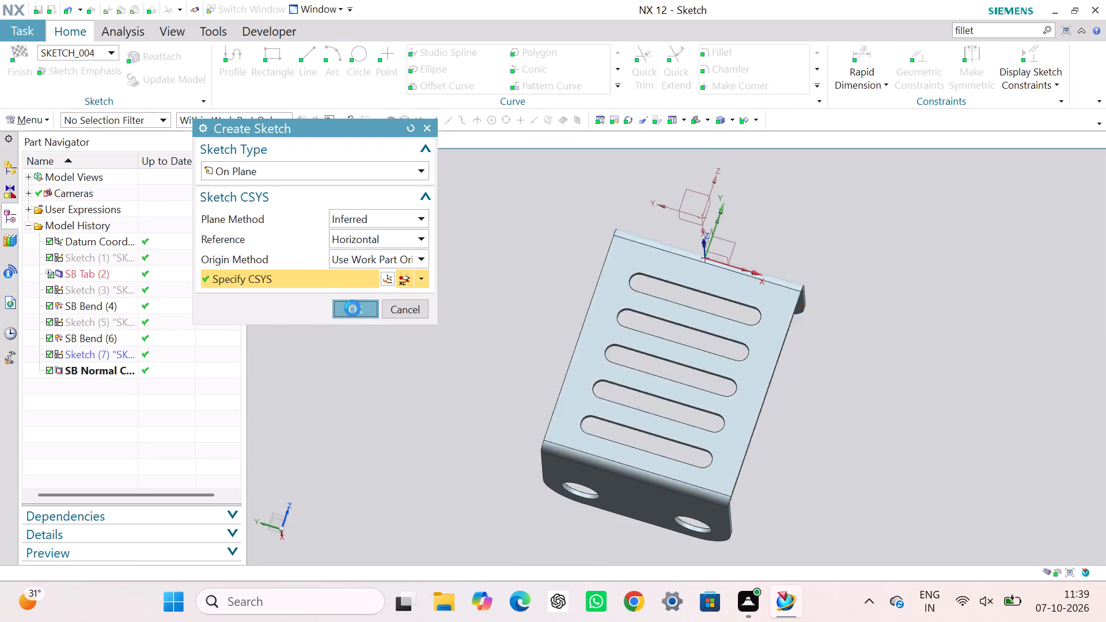
scroll(772, 447, up, 3)
scroll(736, 443, down, 7)
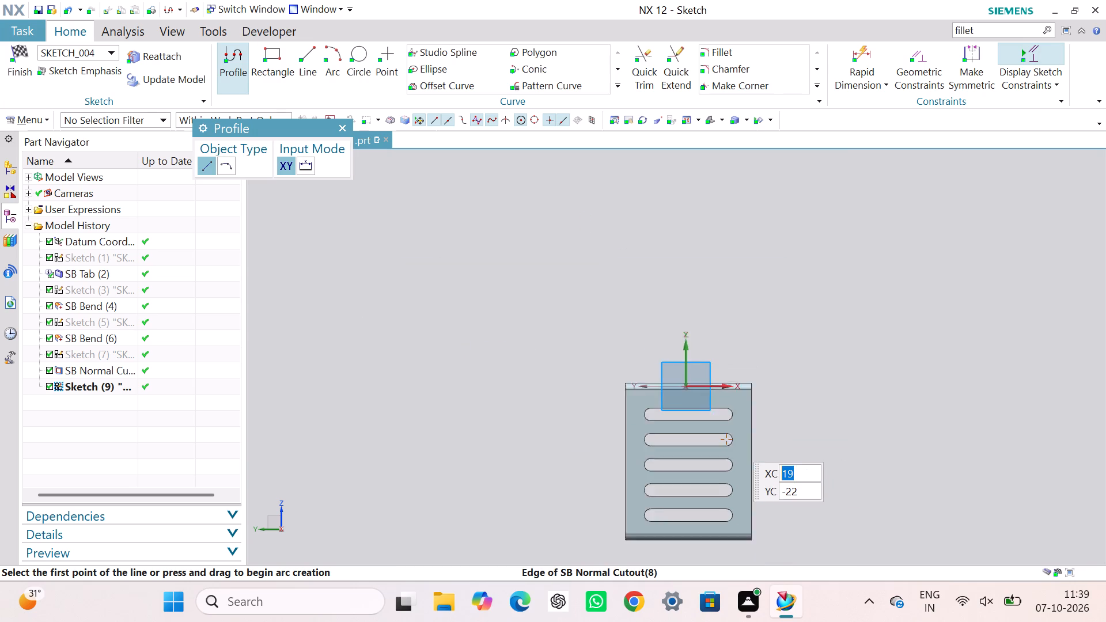
middle_drag(792, 424, 666, 257)
right_drag(792, 424, 666, 257)
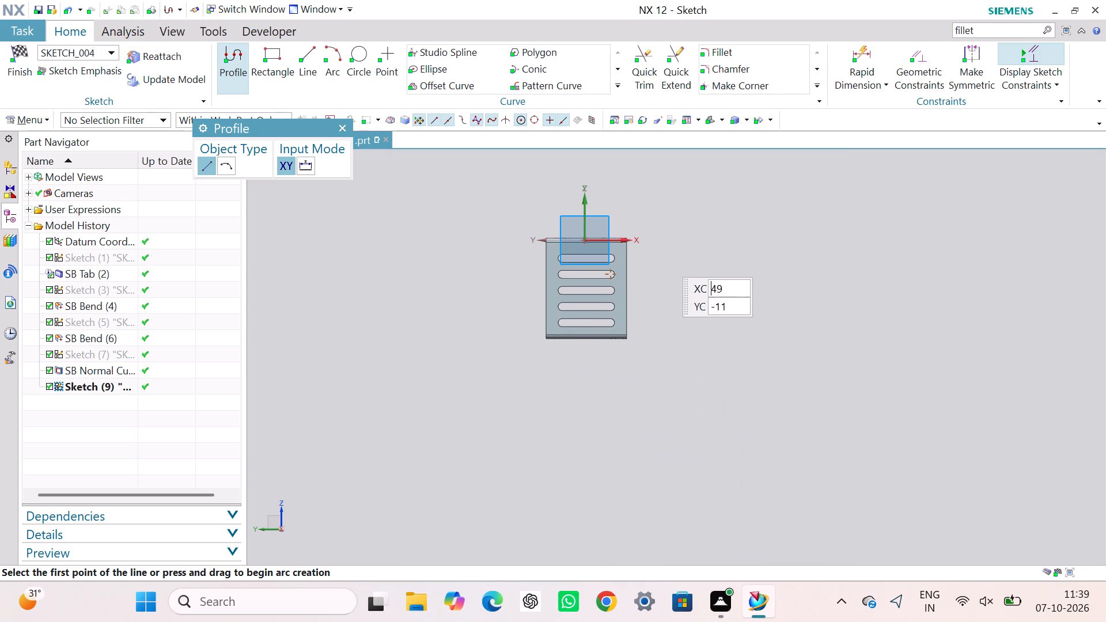
scroll(652, 264, up, 5)
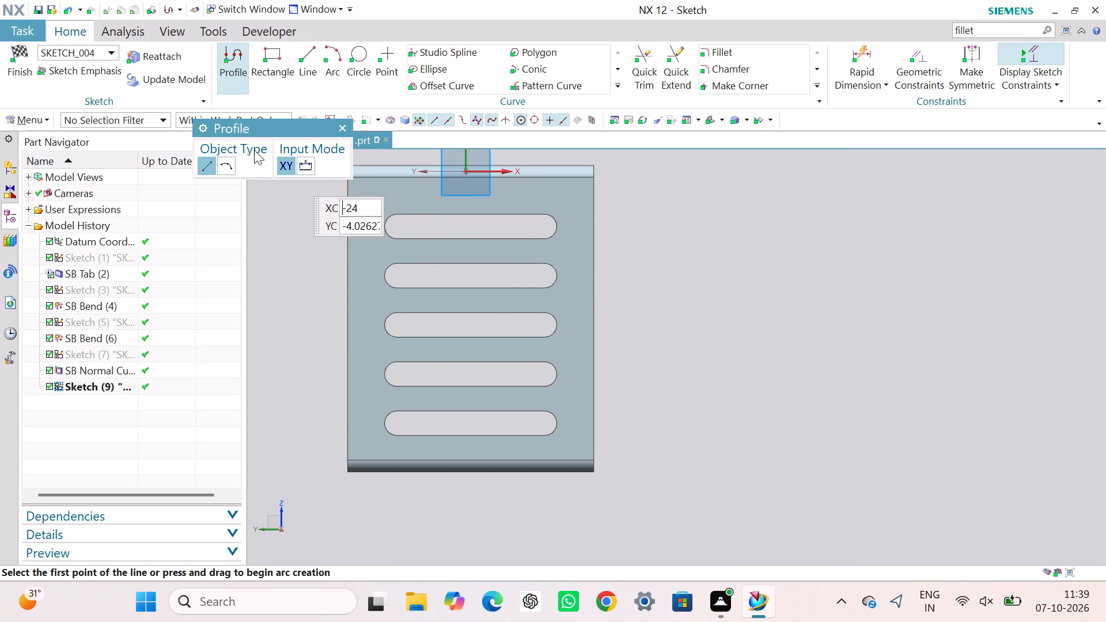
click(341, 133)
click(232, 43)
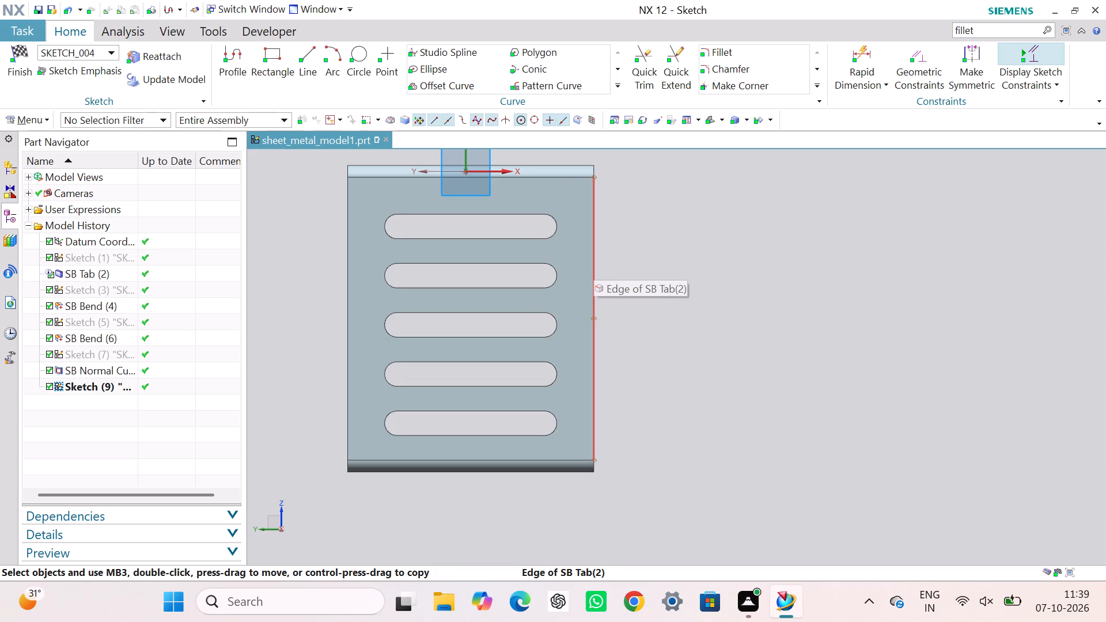
Draw a closed rectangle about 36 mm by 27 mm projecting outward from the web's long side edge, with one side along that edge.
click(593, 262)
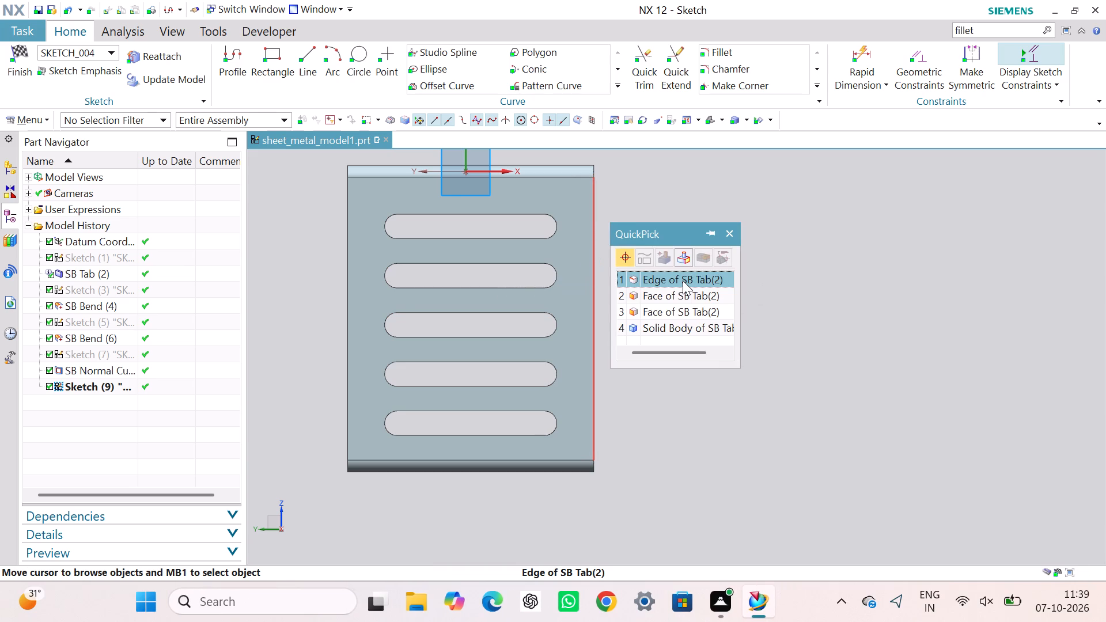
click(683, 280)
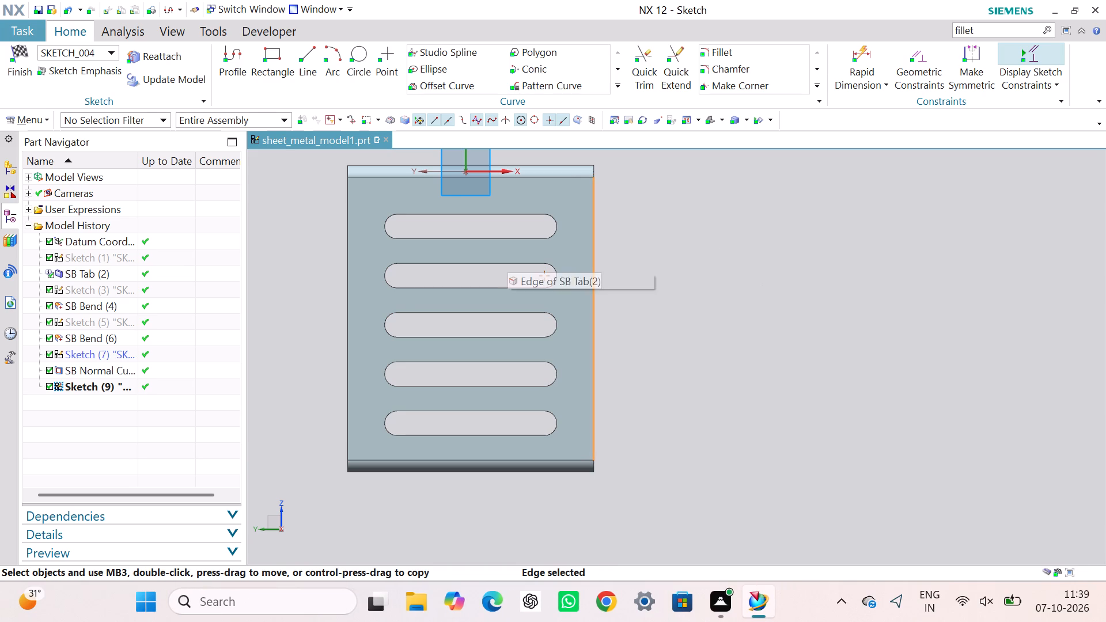
click(229, 60)
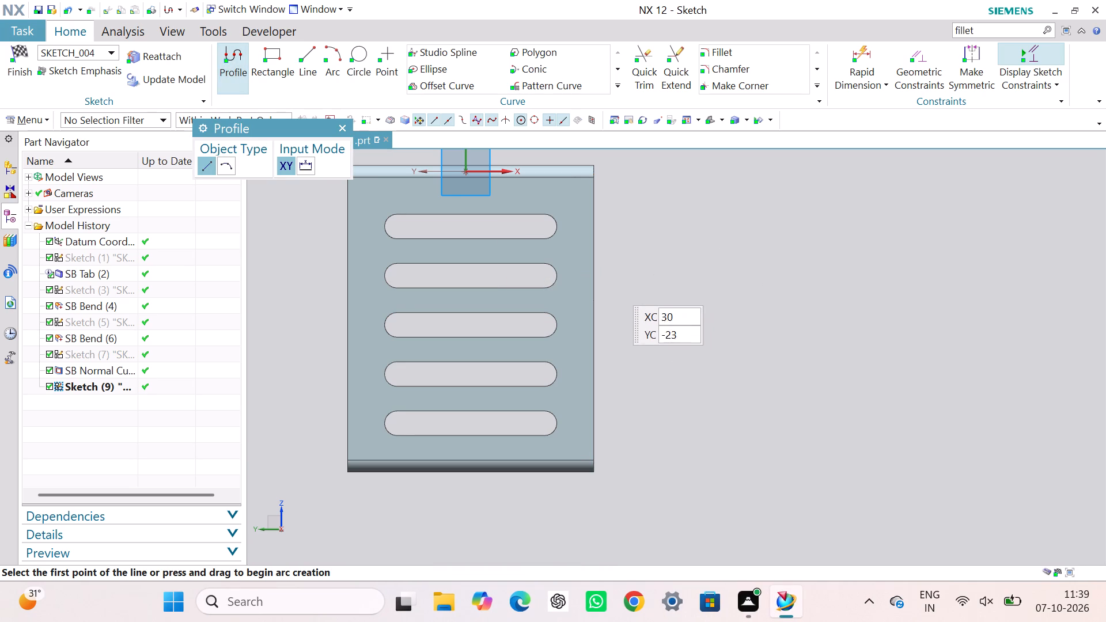
click(593, 266)
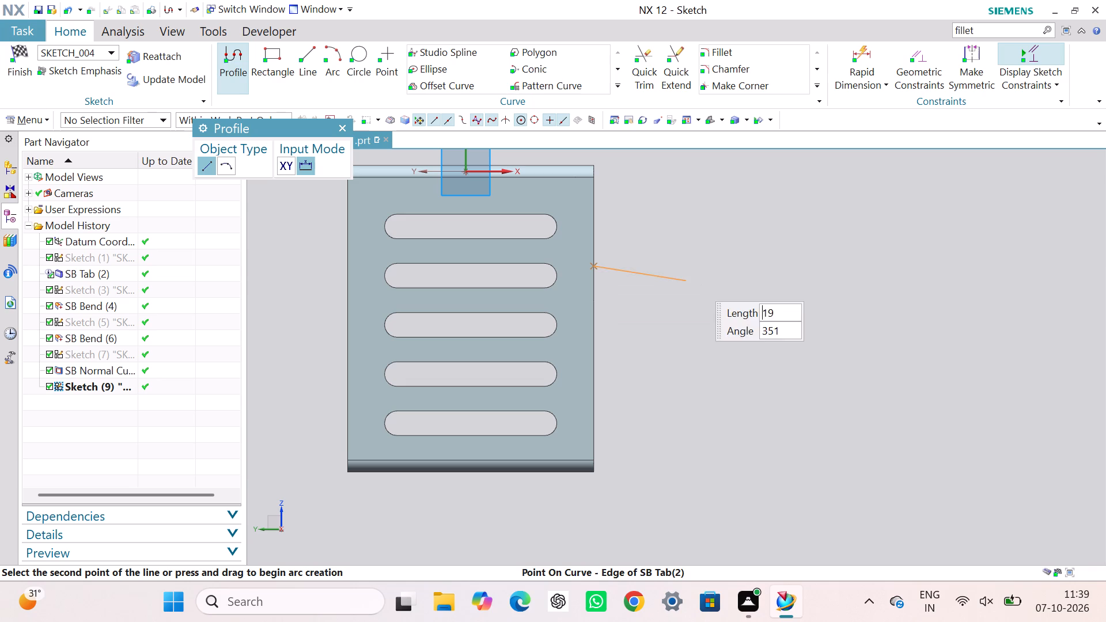
click(770, 271)
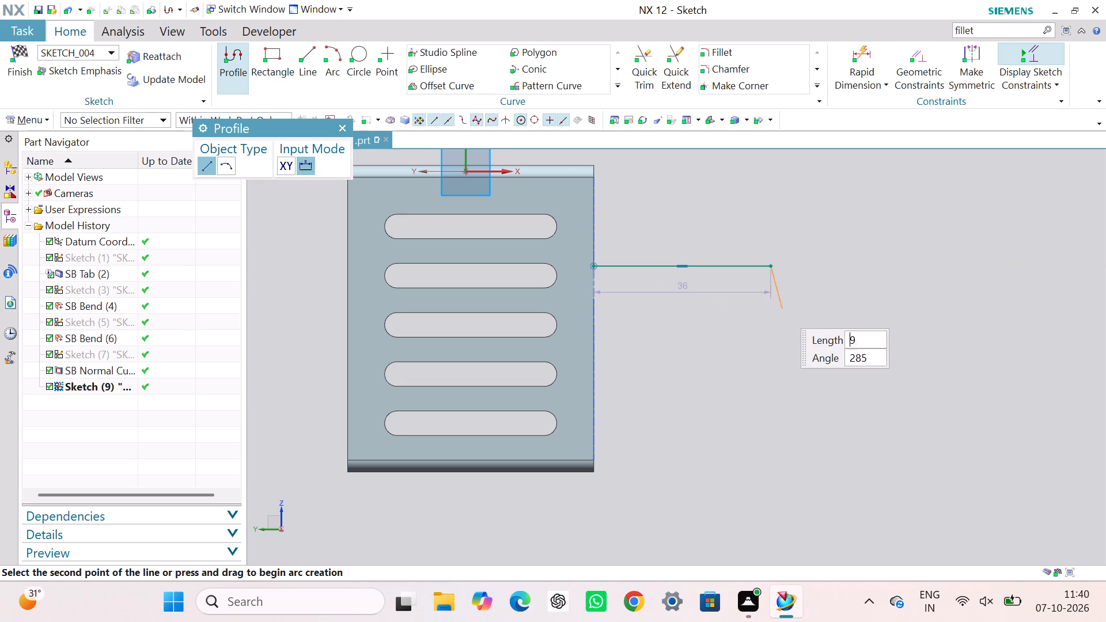
click(769, 399)
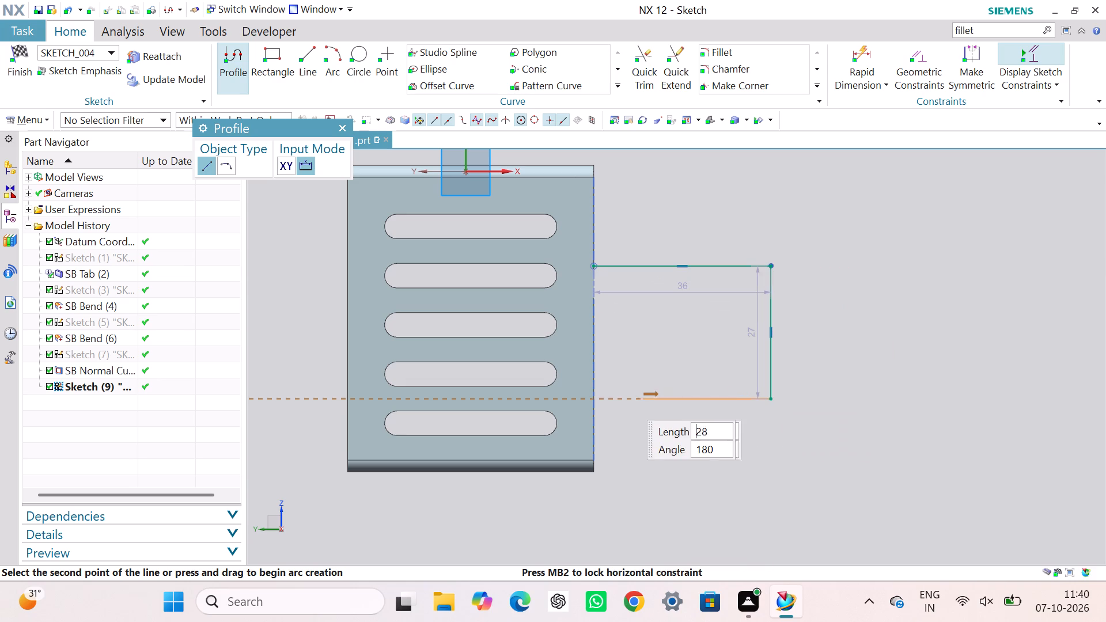
click(593, 399)
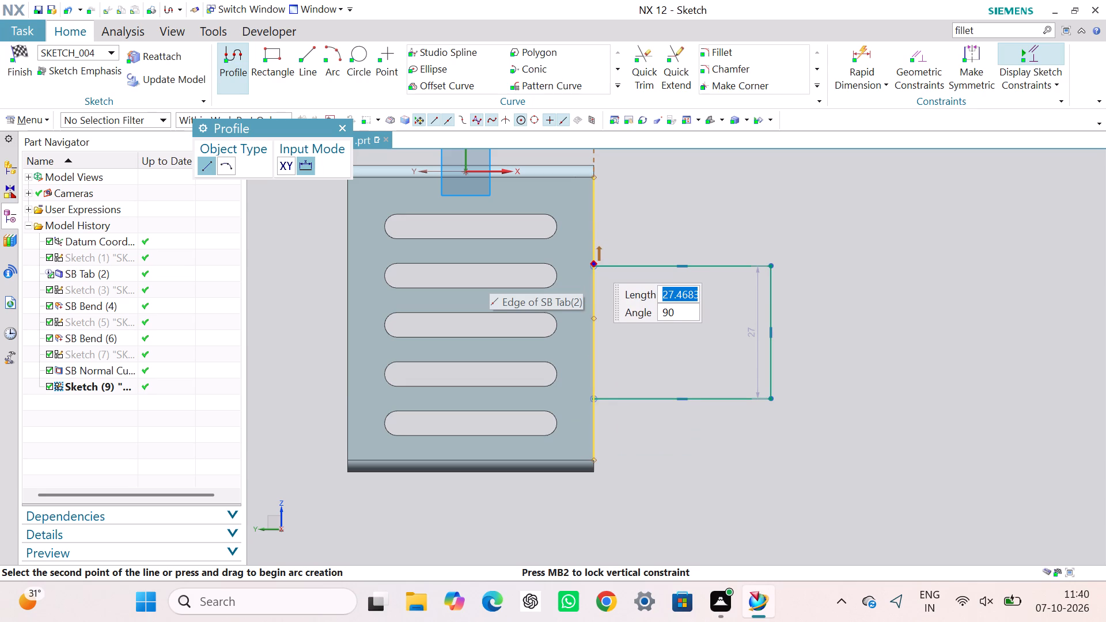
click(594, 266)
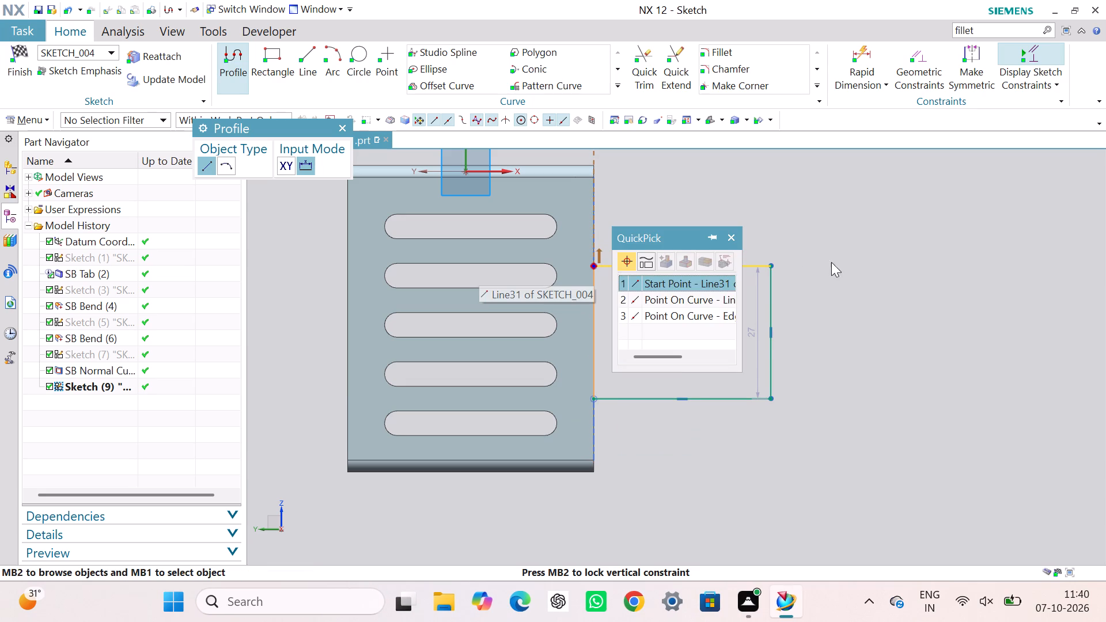
click(709, 287)
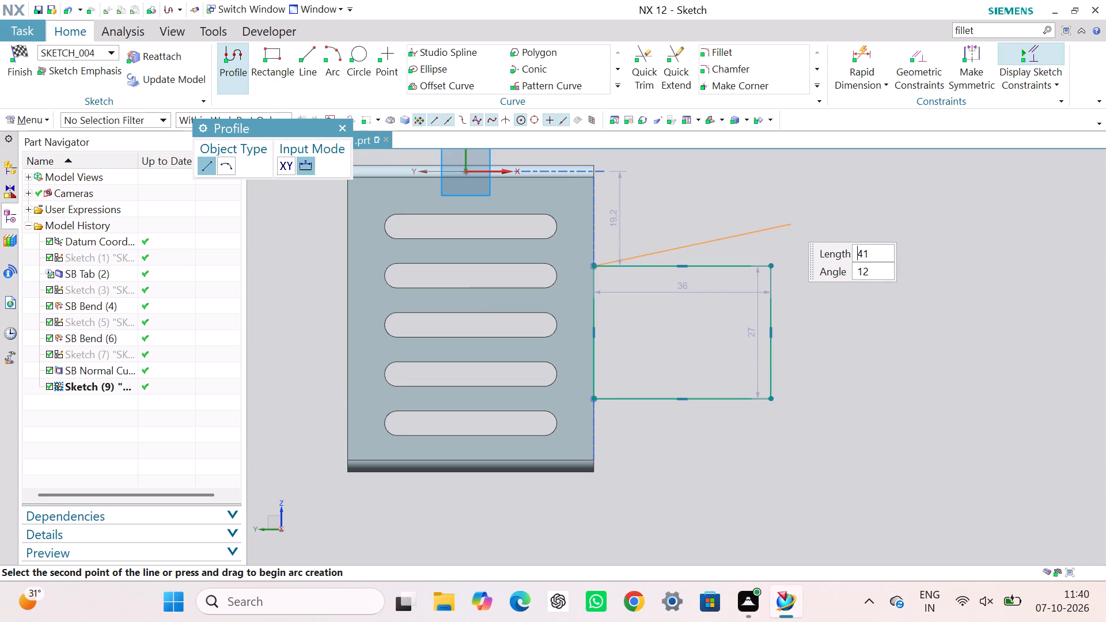
key(Escape)
key(Escape)
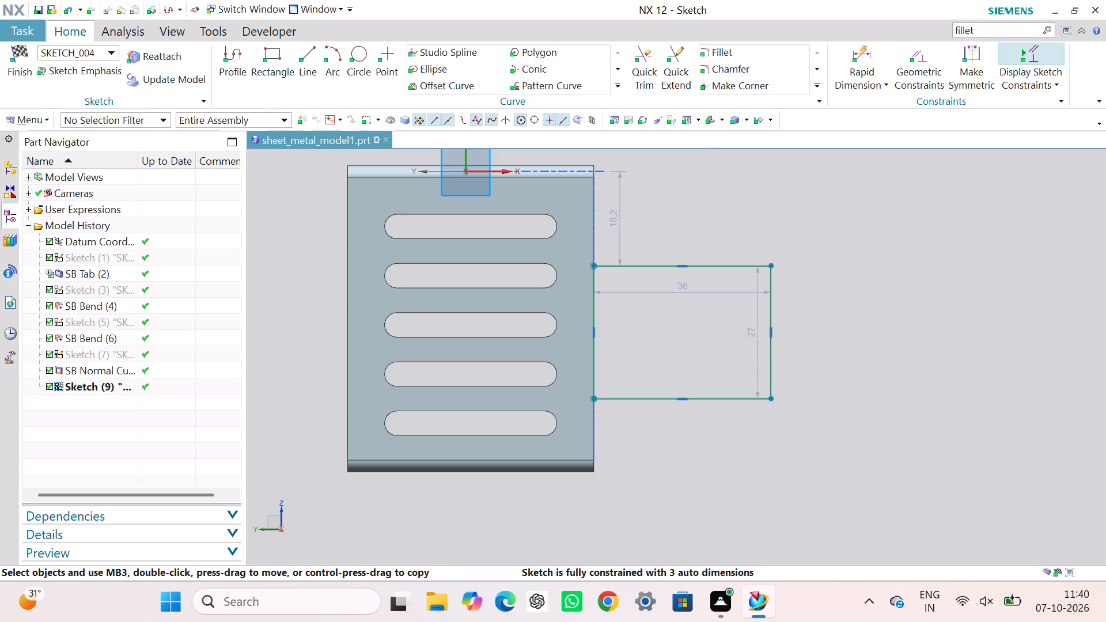
Size the rectangle to 29.8 mm outward from the web edge and 30 mm along it, placing both dimensions outside the profile.
drag(686, 289, 677, 236)
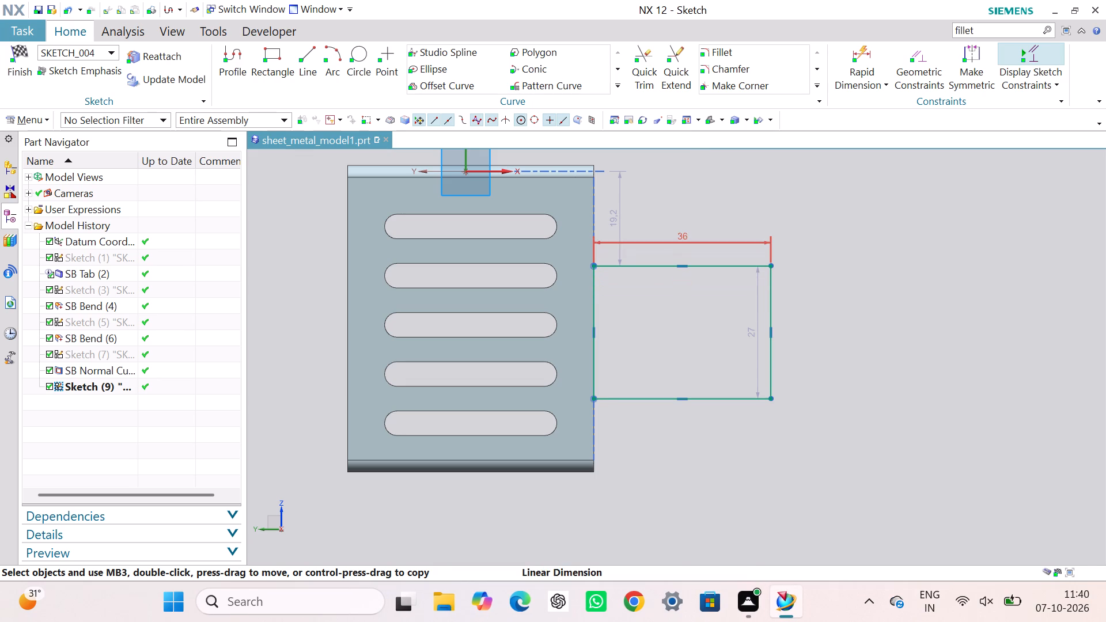
double_click(677, 236)
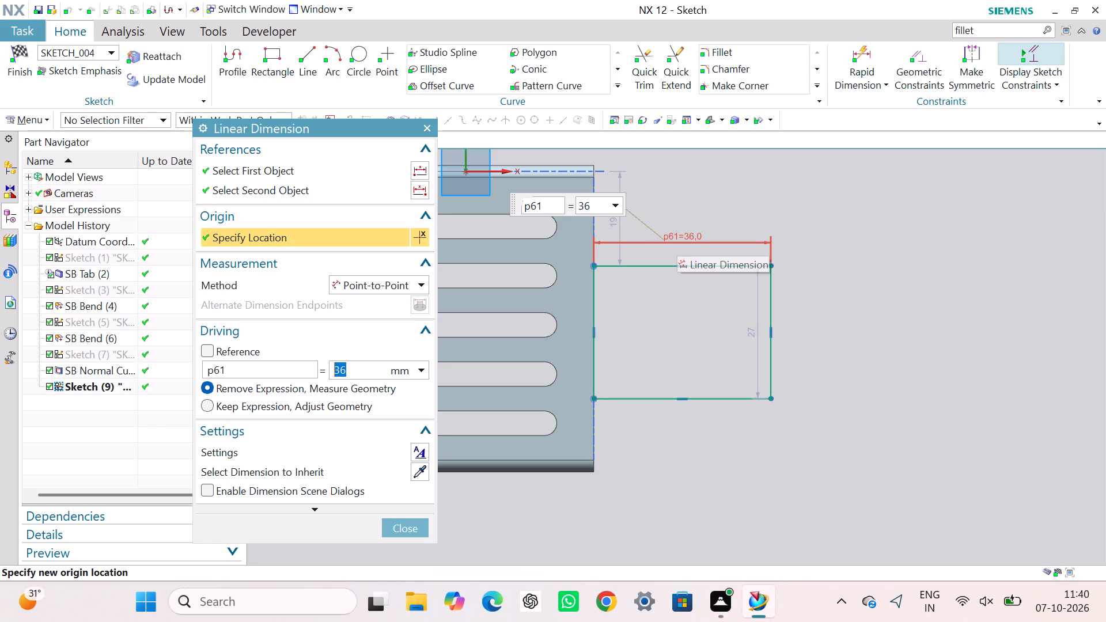
text(29.8)
key(Return)
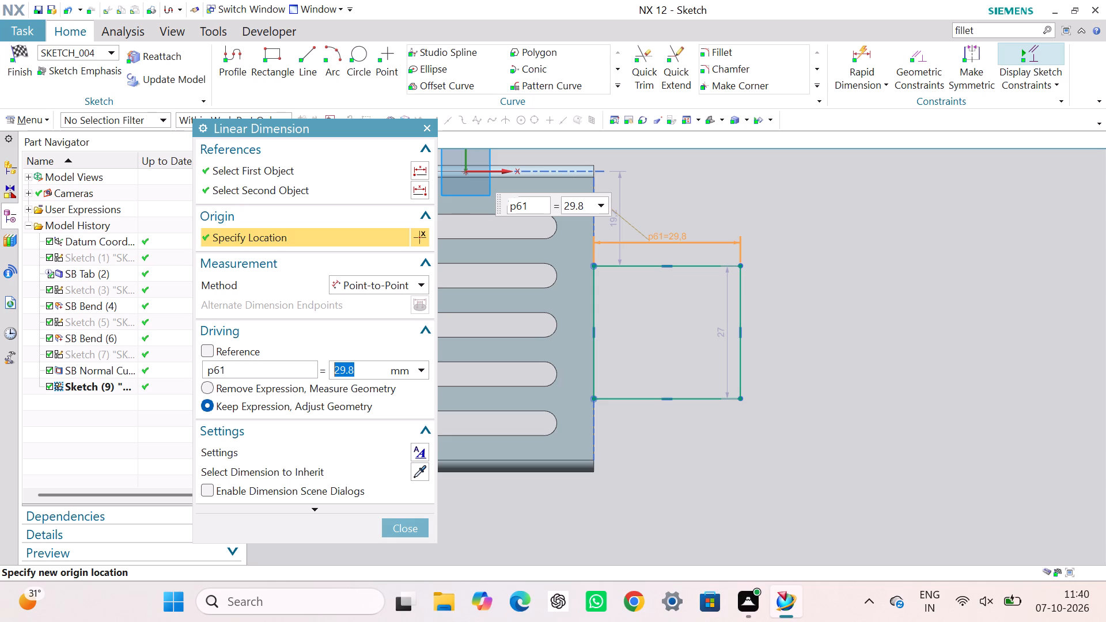
double_click(620, 207)
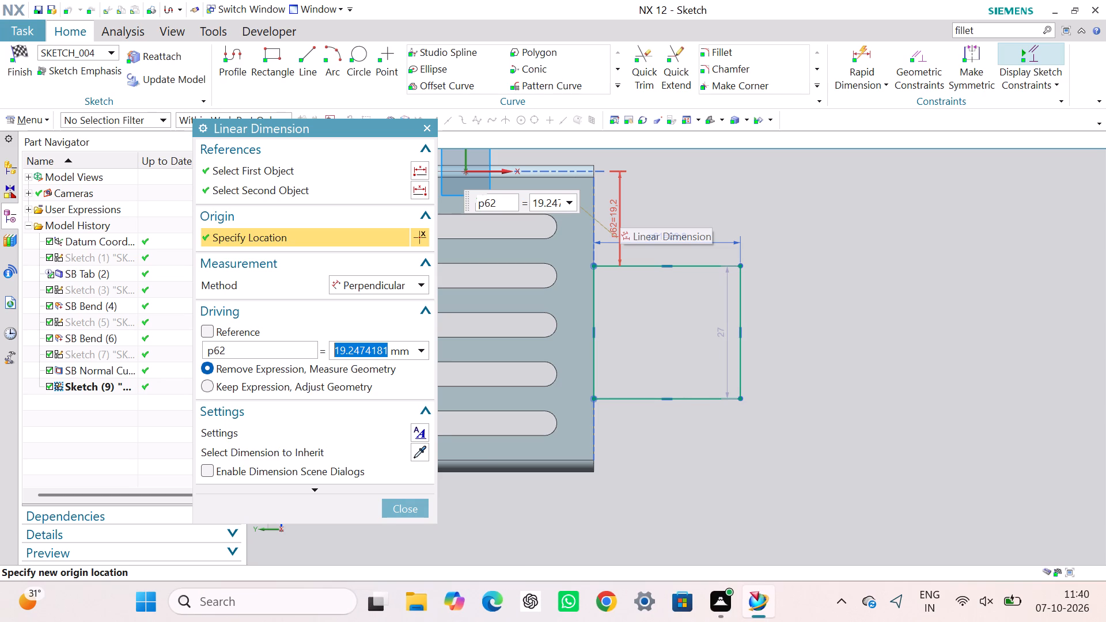
double_click(726, 307)
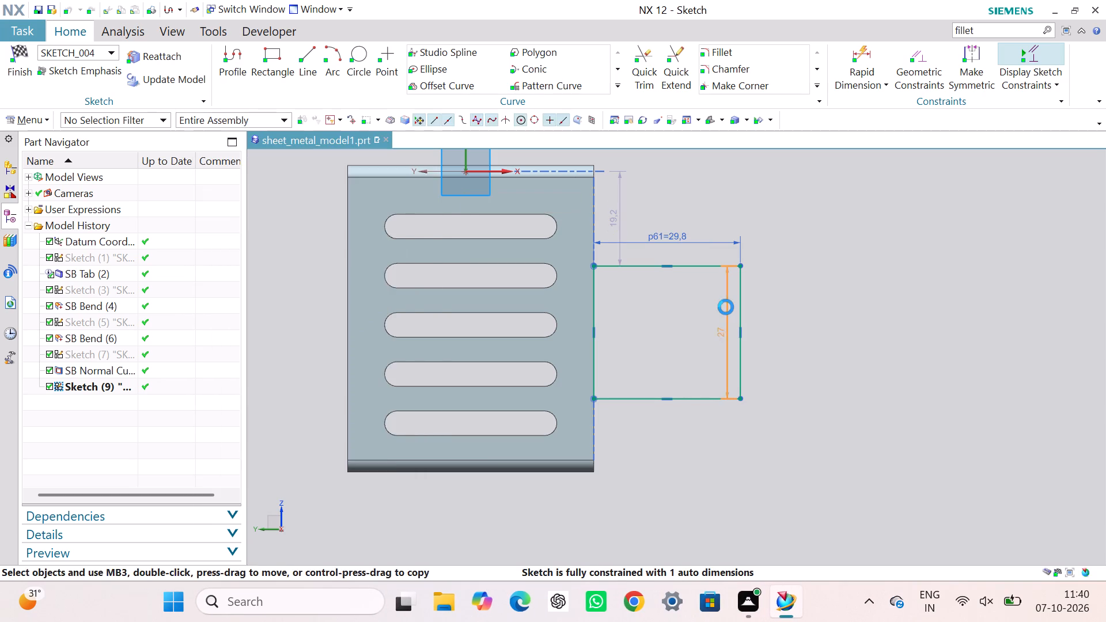
text(30)
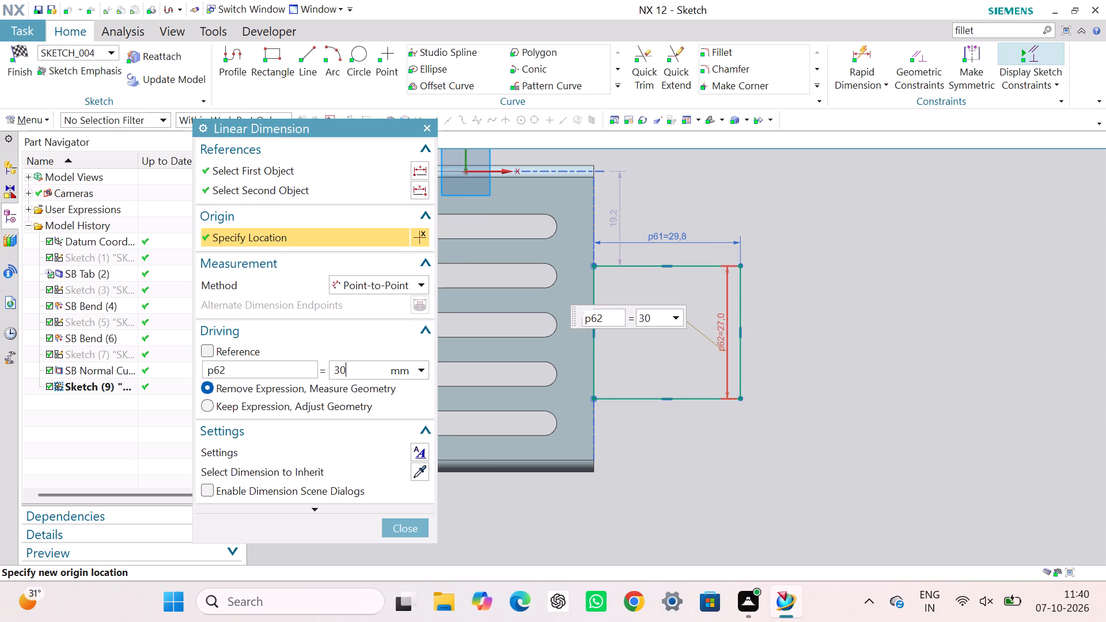
key(Return)
click(658, 196)
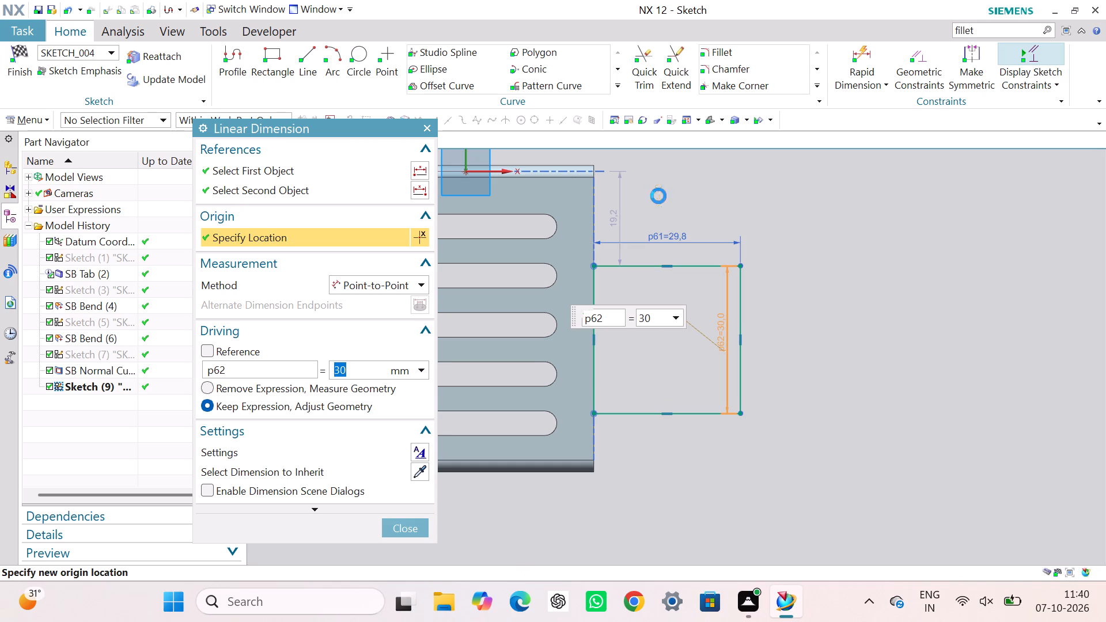
click(799, 347)
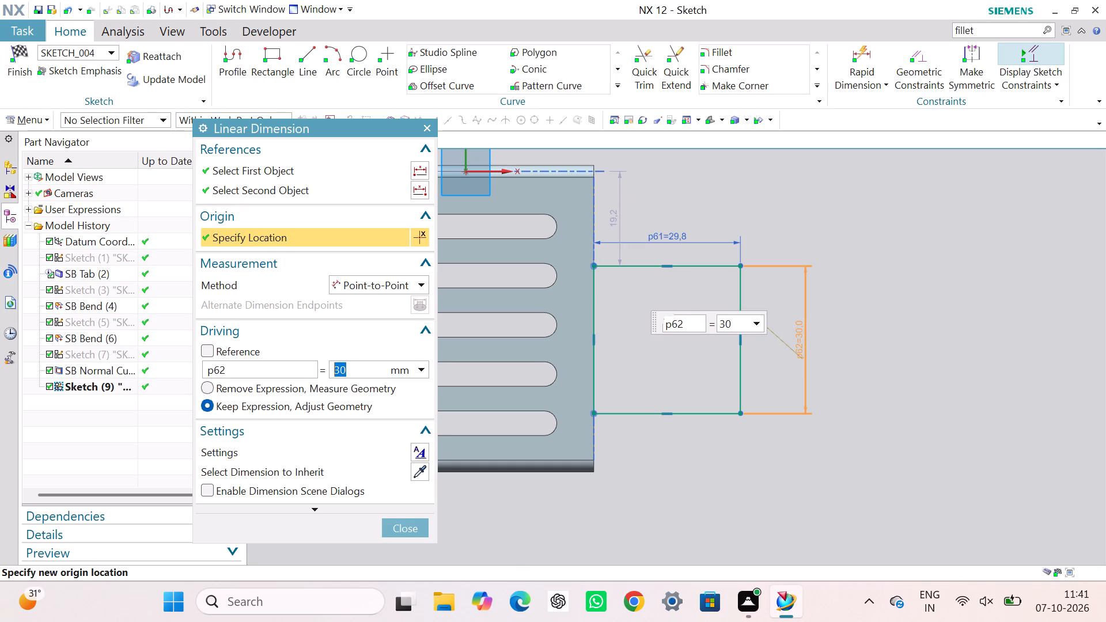
Set the distance from the sketch's X axis to the rectangle's nearest side to 20 mm.
double_click(614, 215)
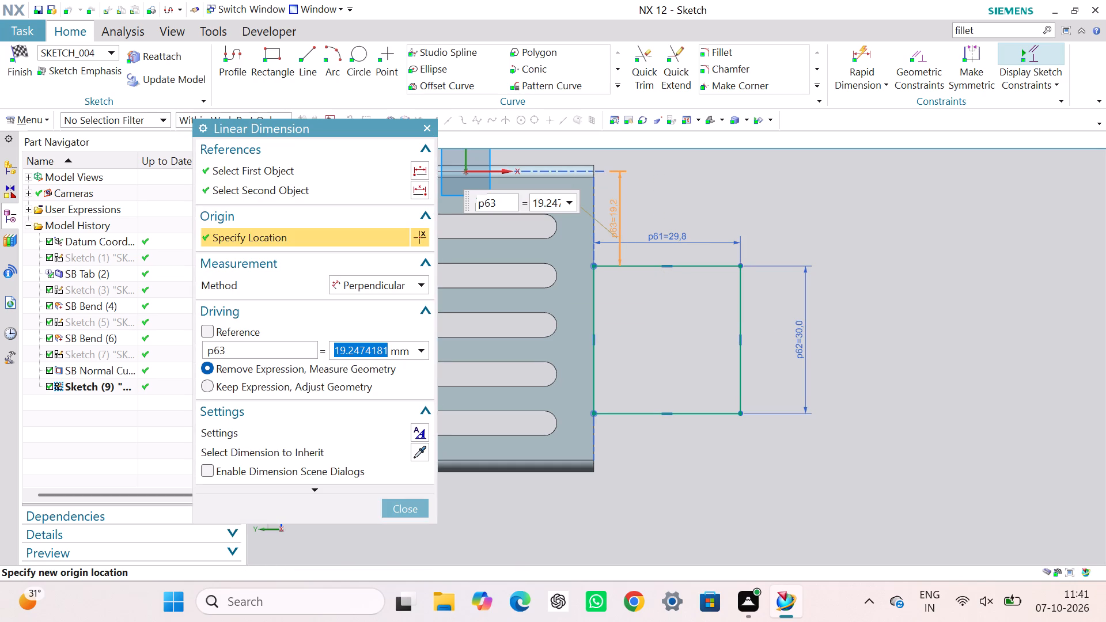
text(20)
key(Return)
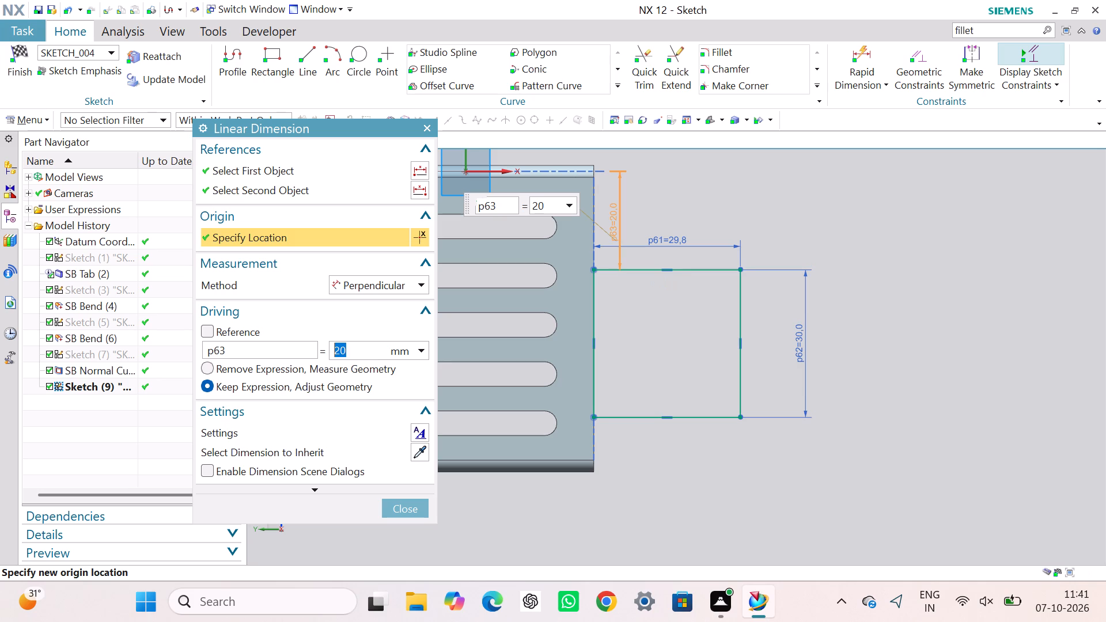
Set the distance from the sketch's X axis to the rectangle's nearest side to 15 mm and finish the sketch.
double_click(619, 215)
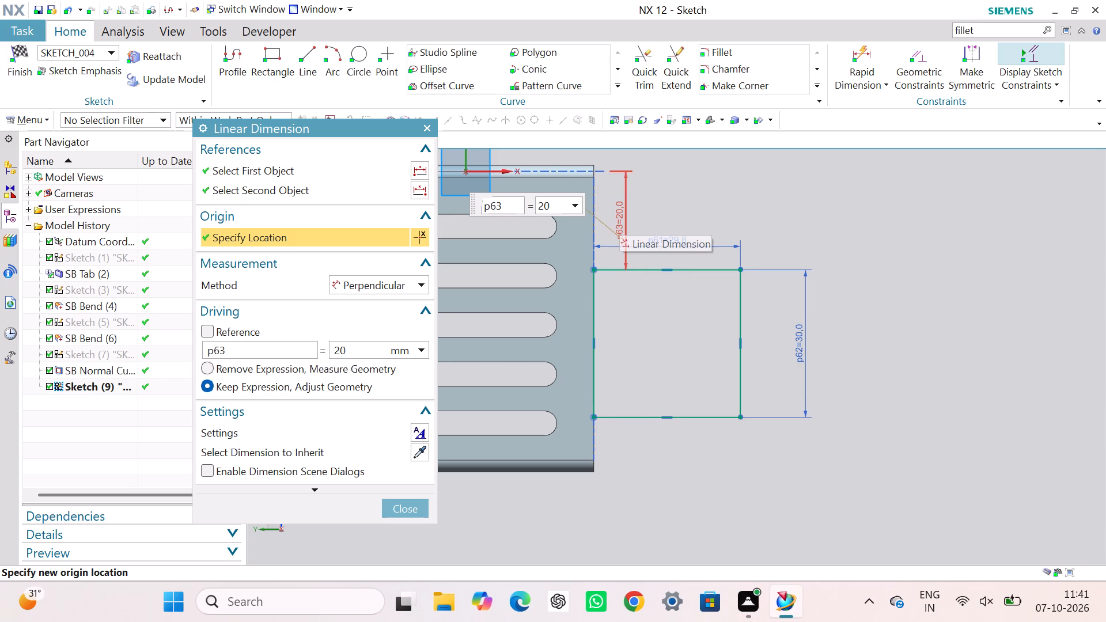
text(15)
key(Return)
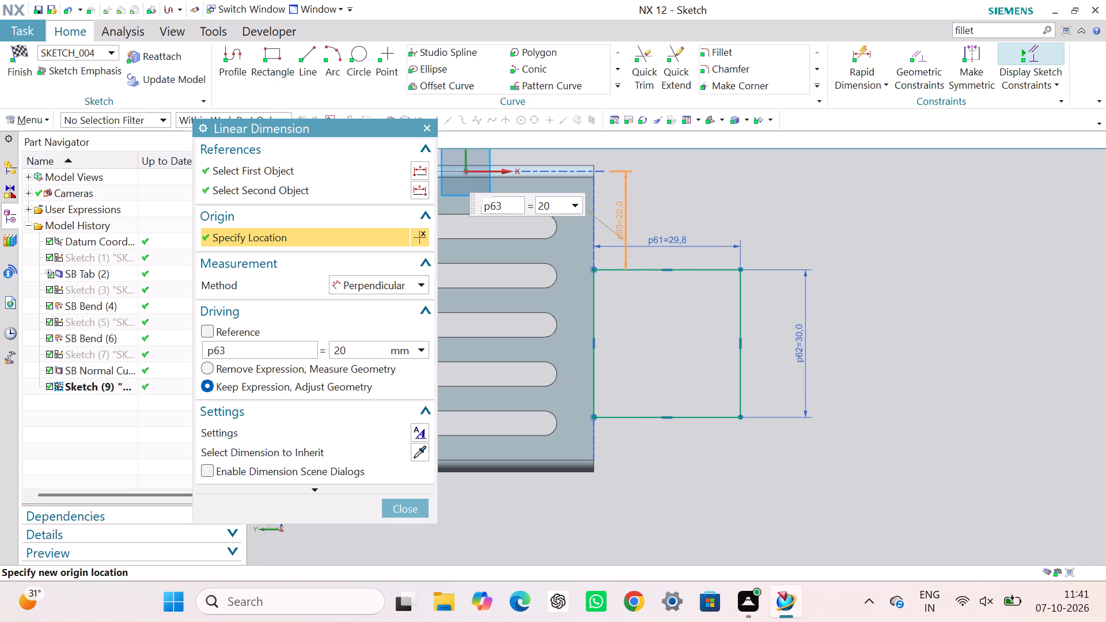
double_click(618, 212)
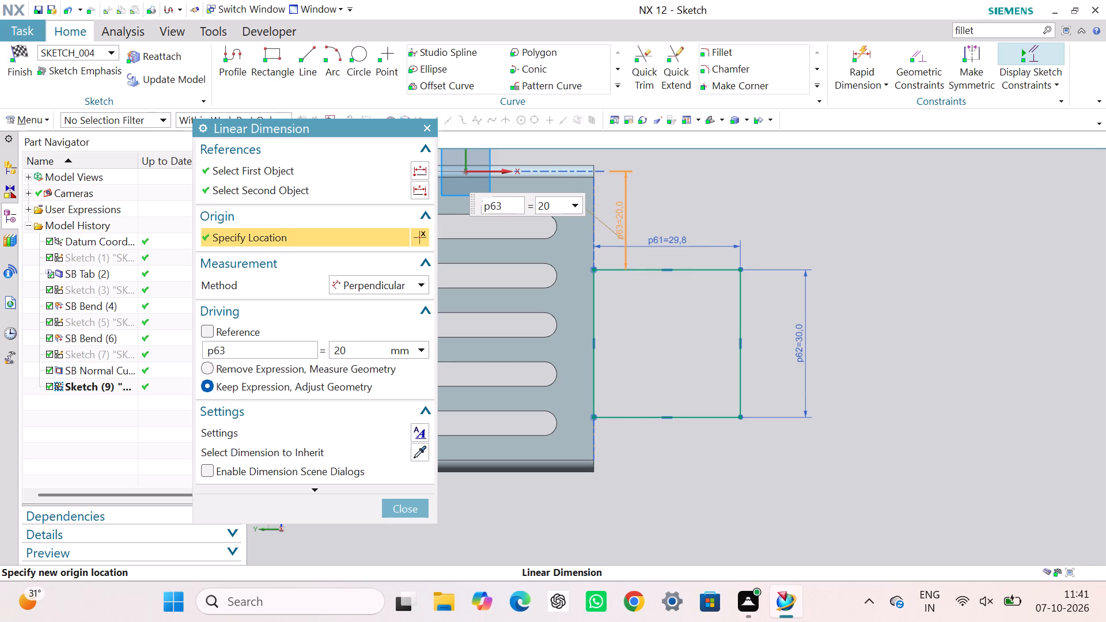
double_click(551, 199)
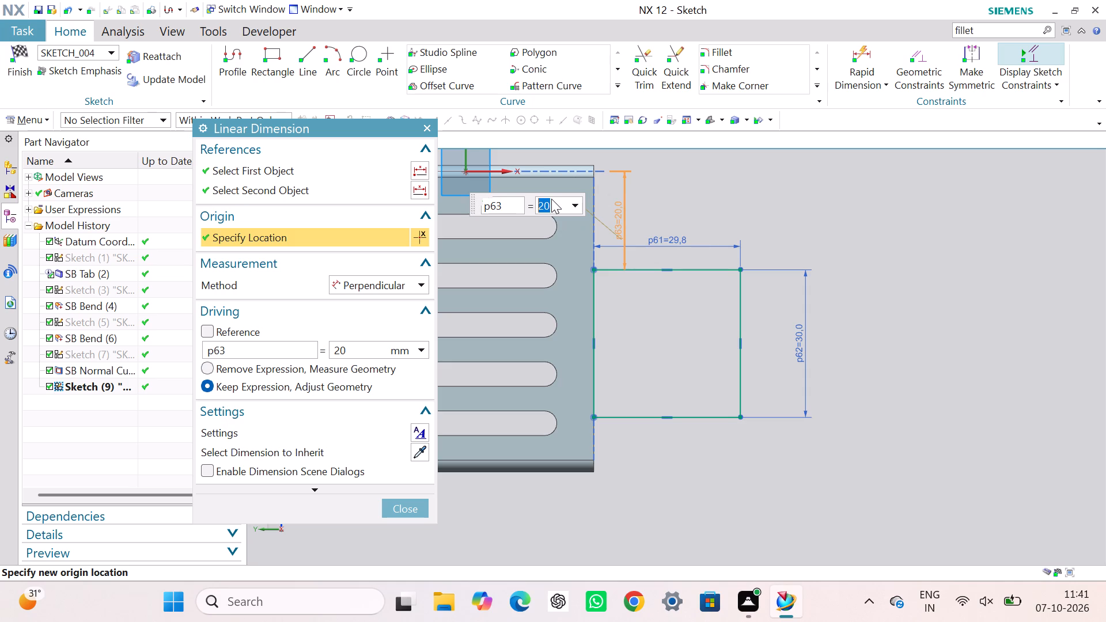
text(15)
key(Return)
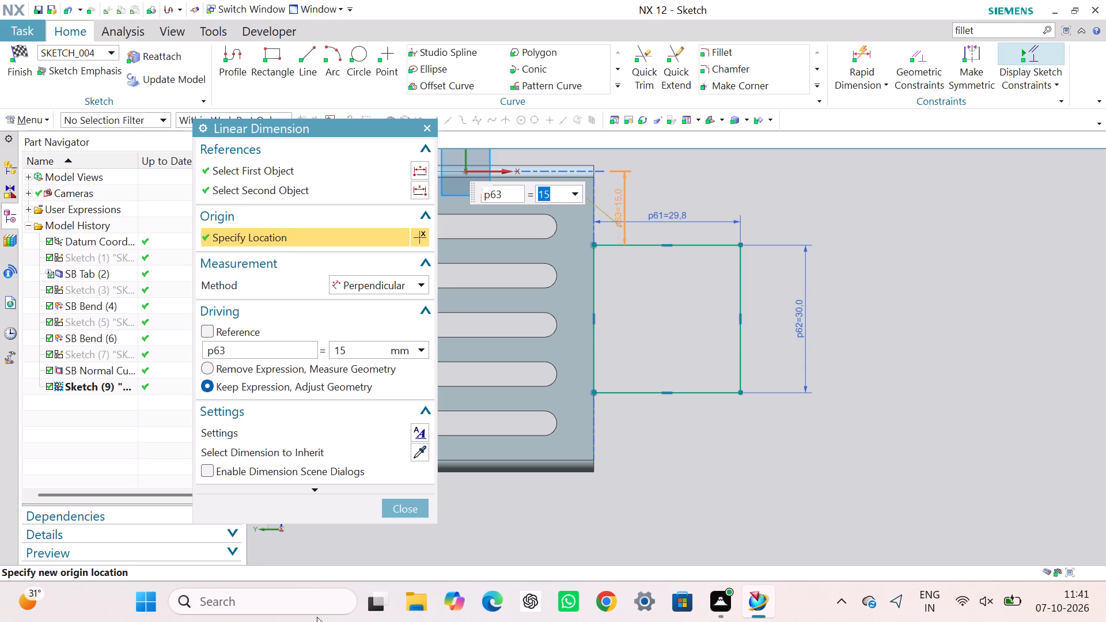
click(394, 510)
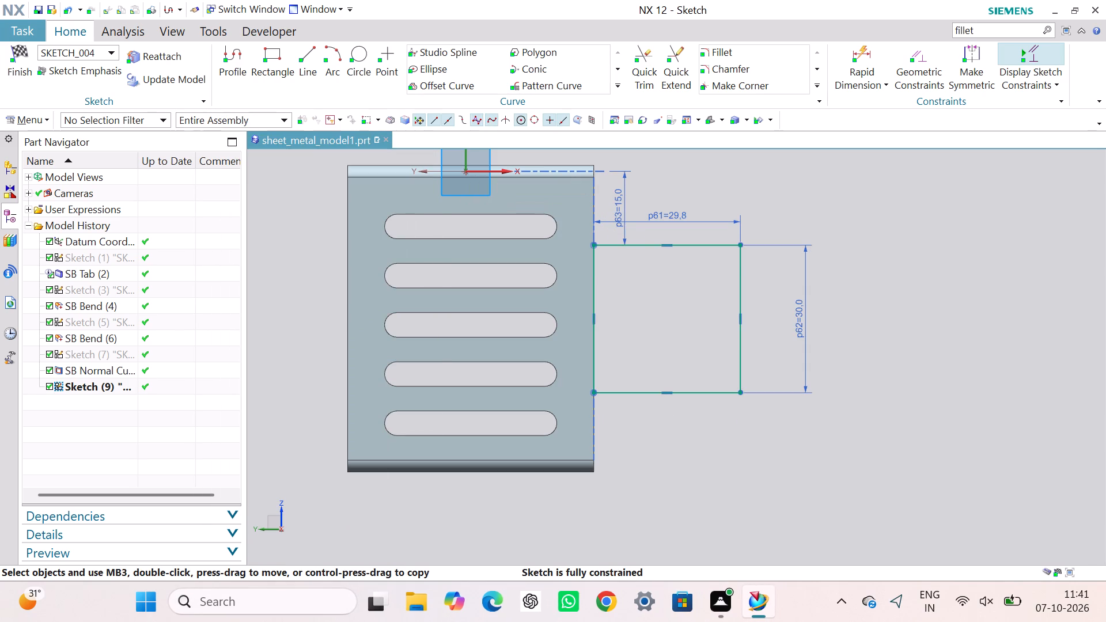
click(877, 376)
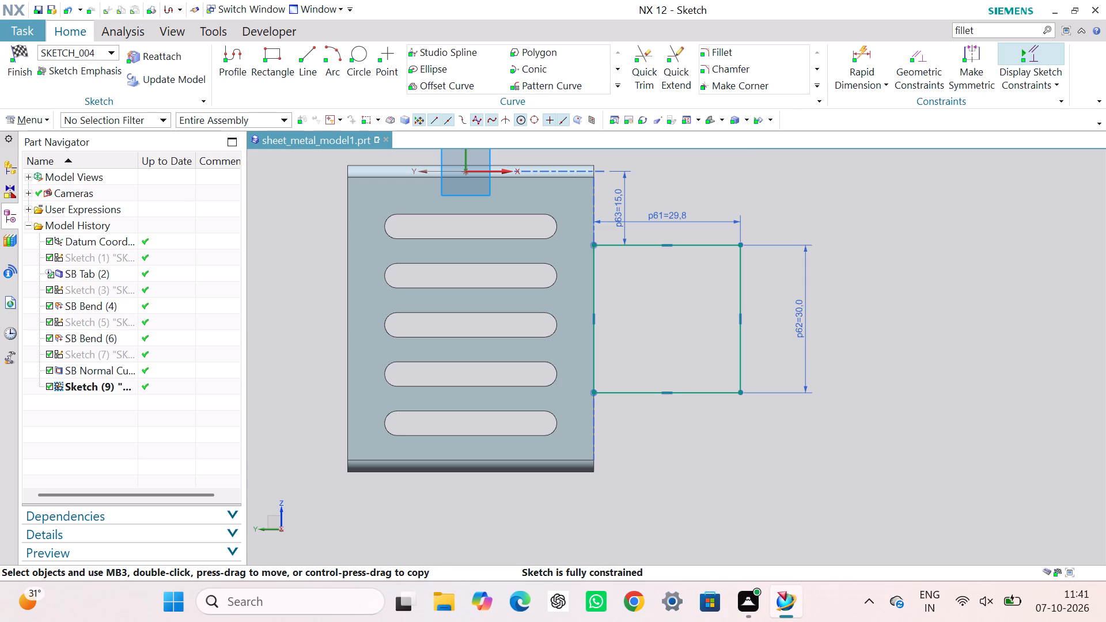
click(21, 58)
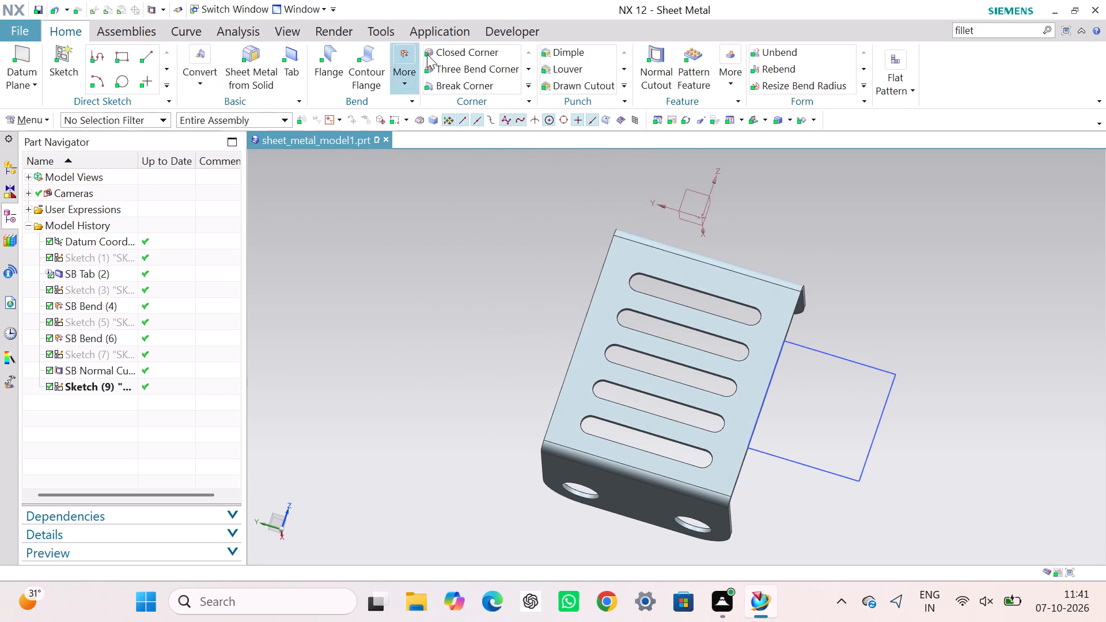
Create a secondary tab from the 29.8 × 30 mm rectangle, joined to the web's long side edge.
click(294, 63)
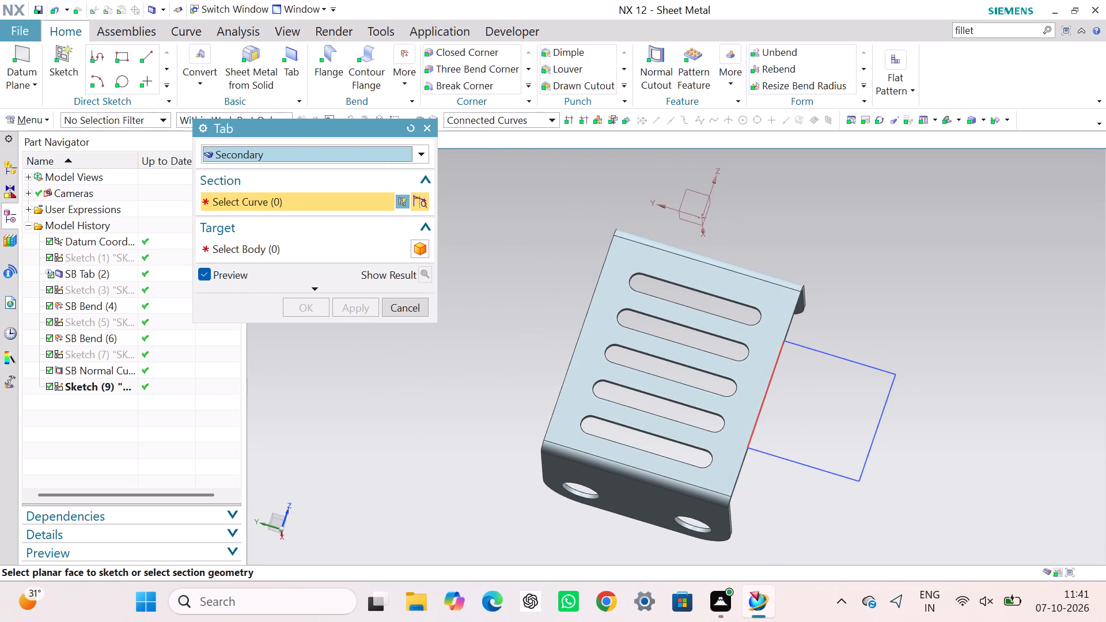
click(813, 351)
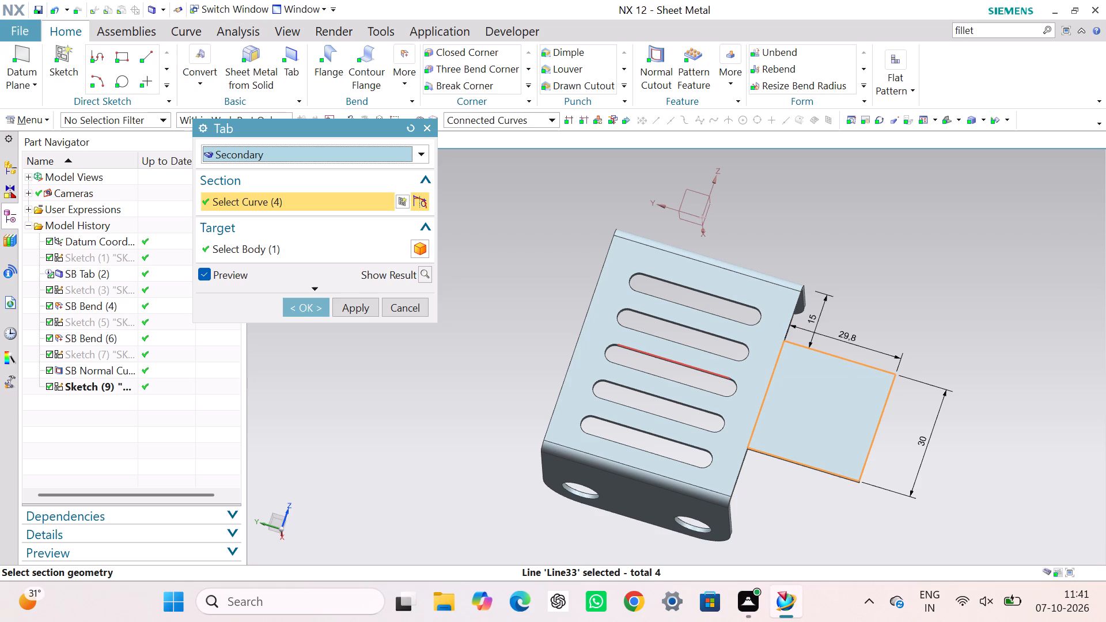
click(294, 304)
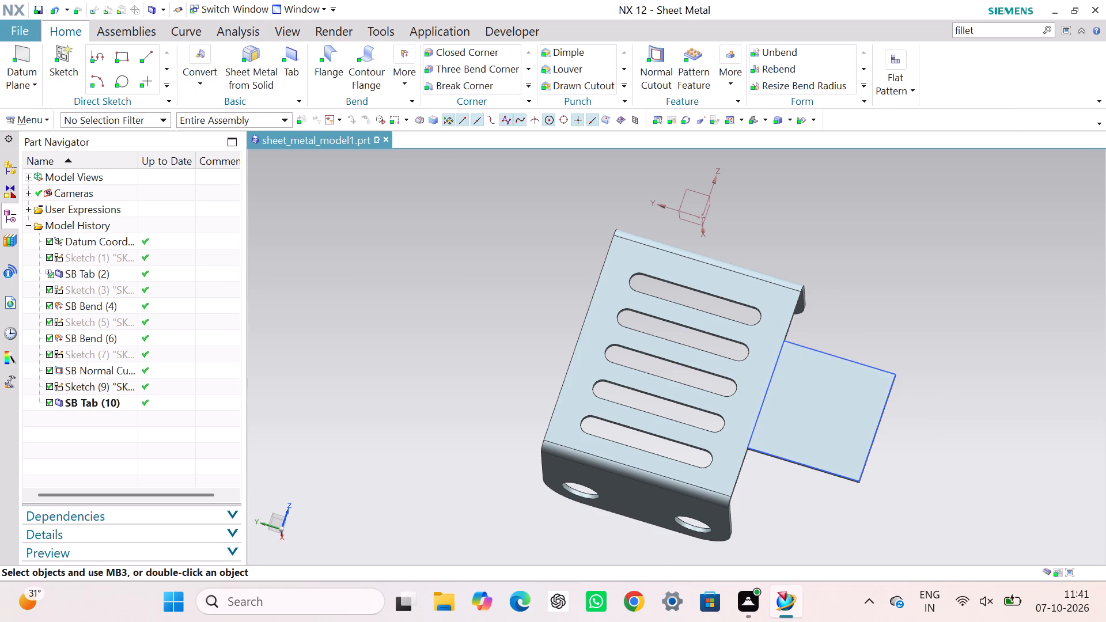
click(294, 315)
Hide the rectangle sketch used for the side tab.
right_click(124, 389)
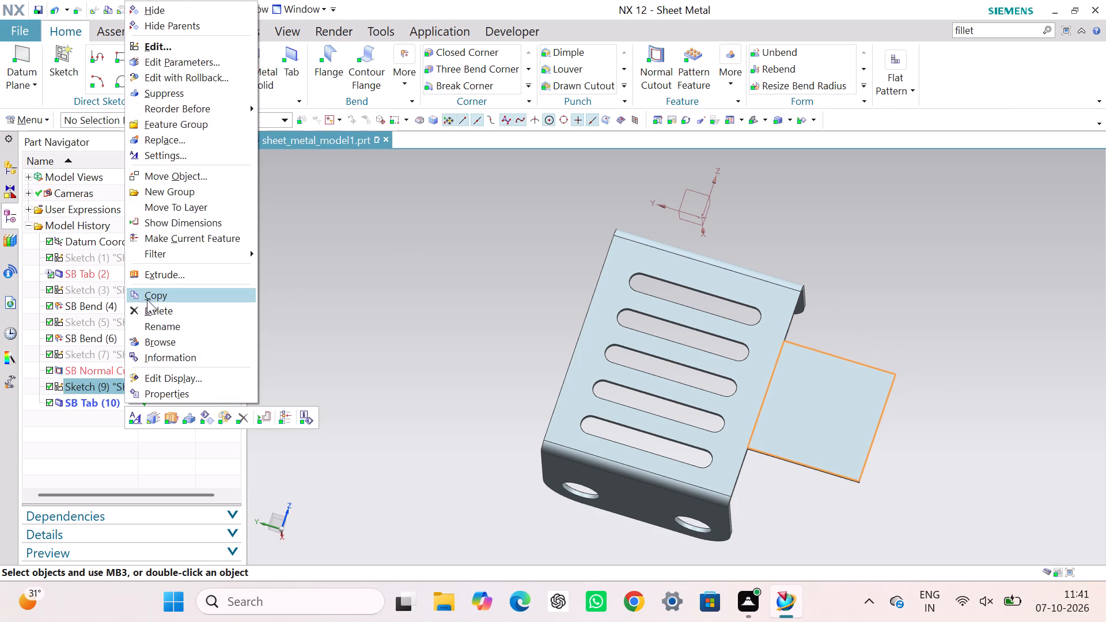
click(182, 13)
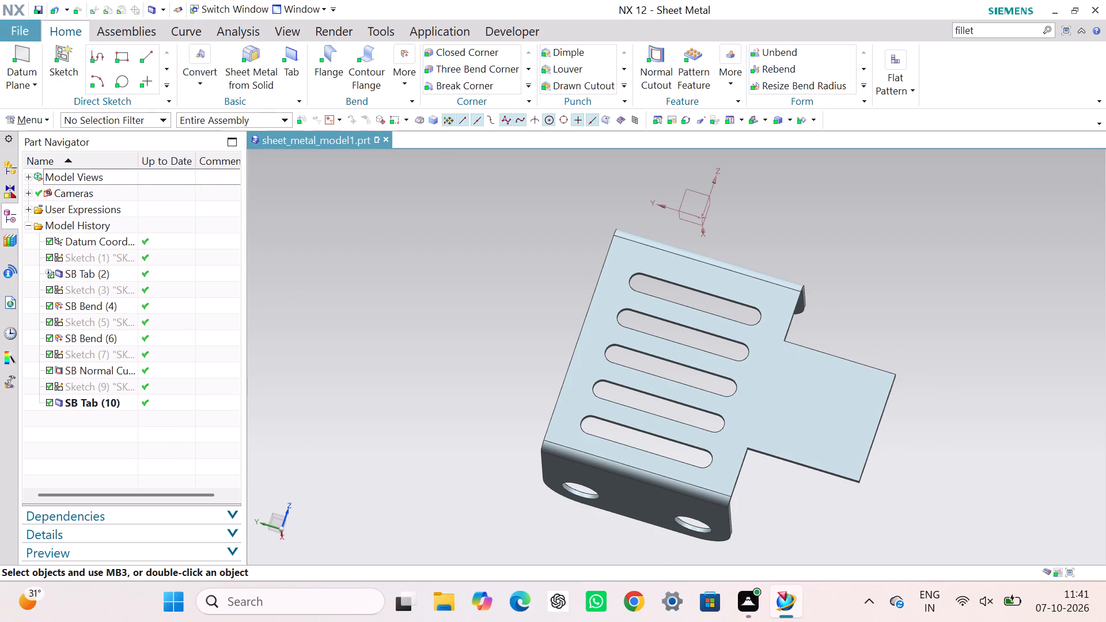
click(343, 206)
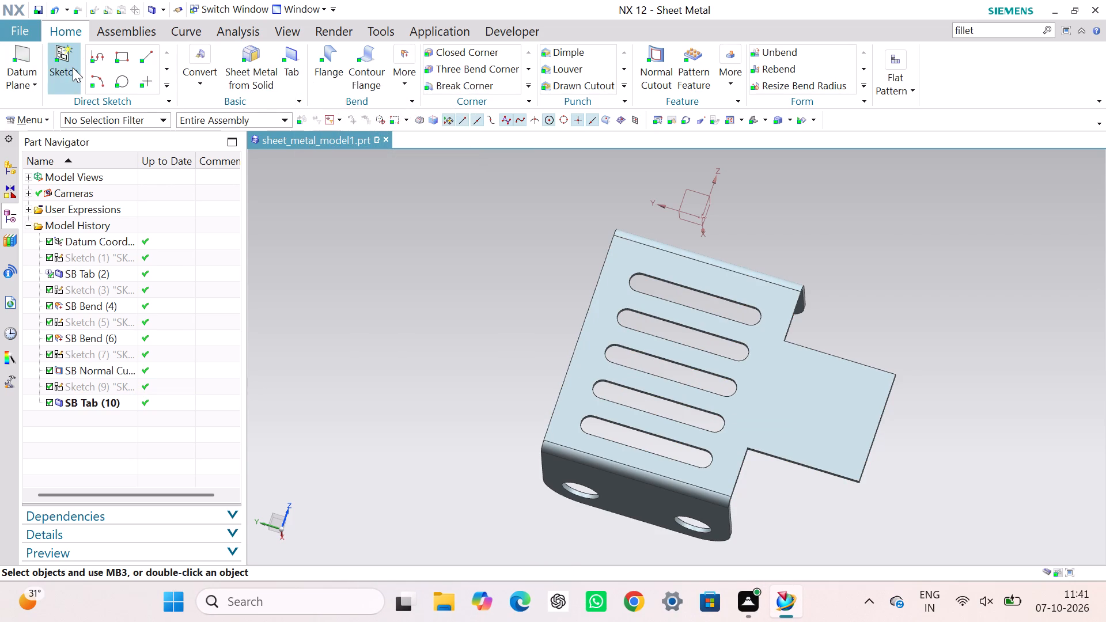
Create a sketch in the task environment on the web's slotted outer face with the side tab, using the inferred plane and work part origin.
click(48, 120)
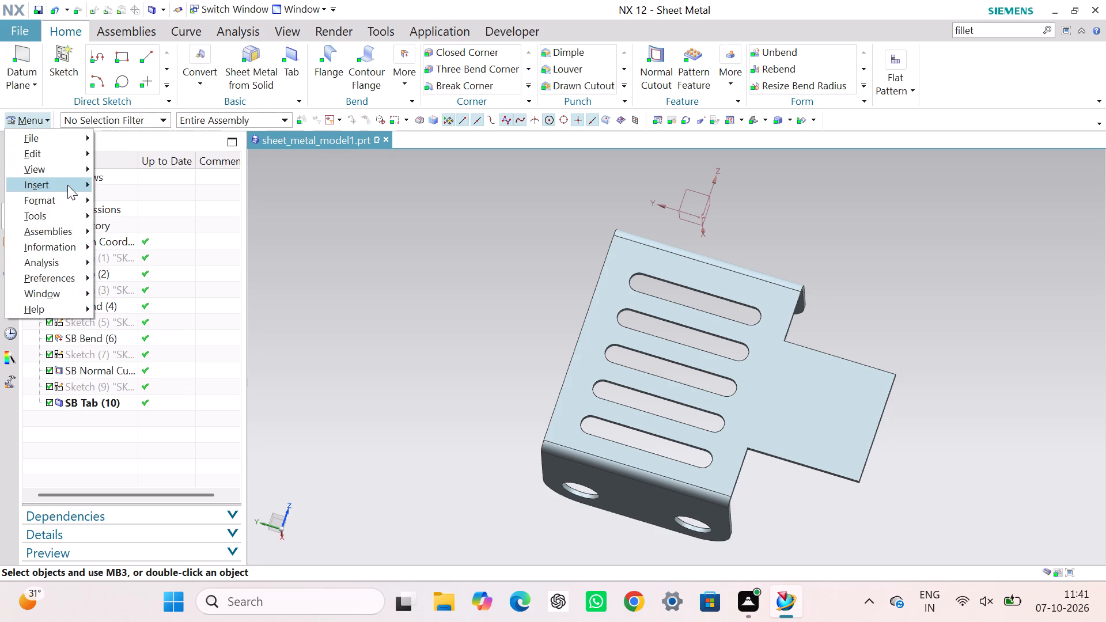
click(131, 204)
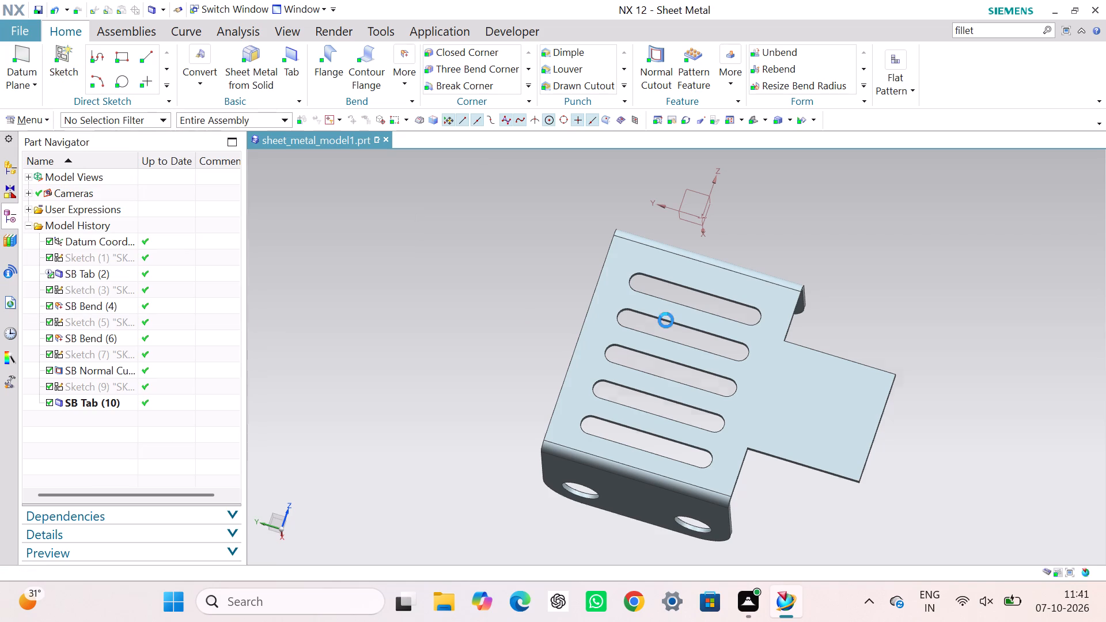
click(790, 397)
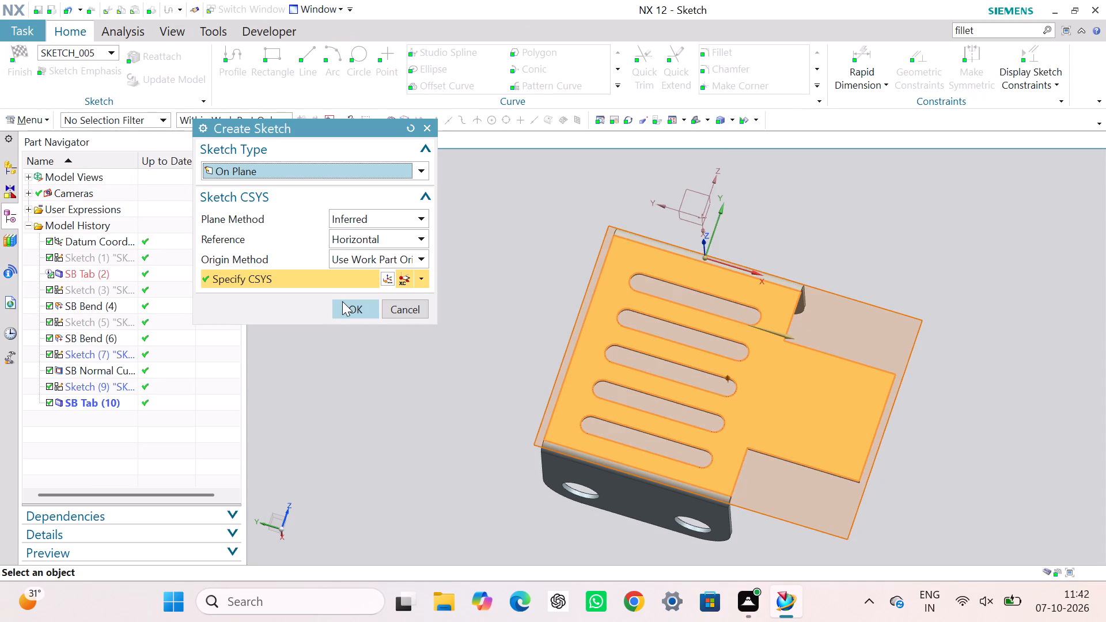
click(351, 305)
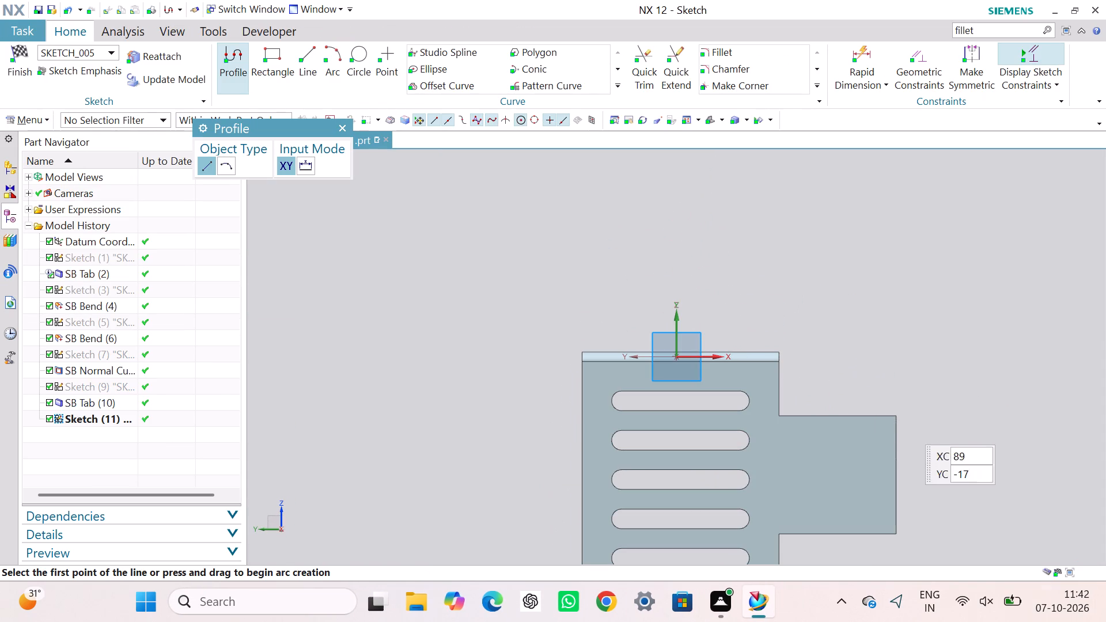
Draw a rectangle about 13 mm wide and 21 mm high across the junction between the slotted web and the side tab.
scroll(847, 479, up, 4)
scroll(829, 457, down, 5)
middle_drag(828, 456, 798, 414)
right_drag(828, 456, 798, 414)
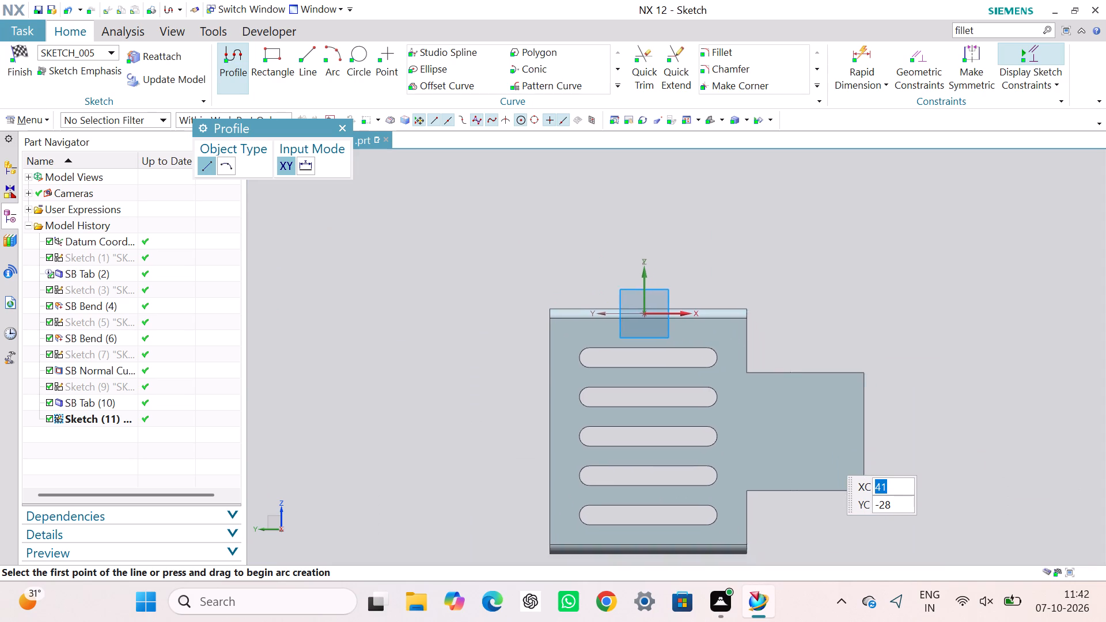
right_drag(798, 414, 745, 320)
middle_drag(798, 414, 745, 320)
scroll(745, 320, up, 2)
scroll(745, 320, down, 1)
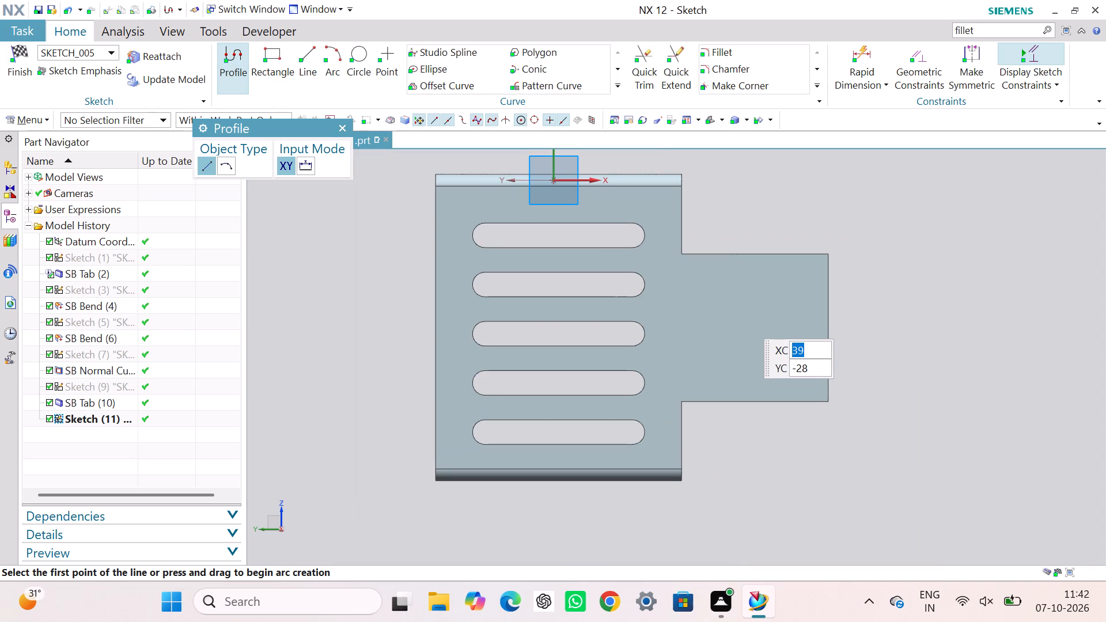
click(276, 50)
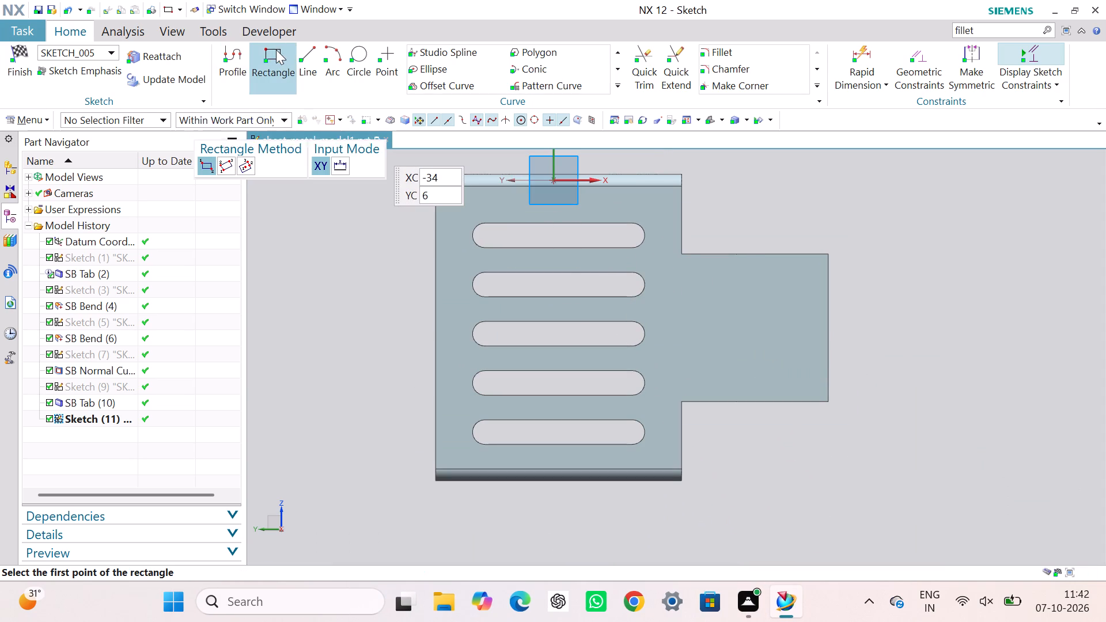
click(665, 282)
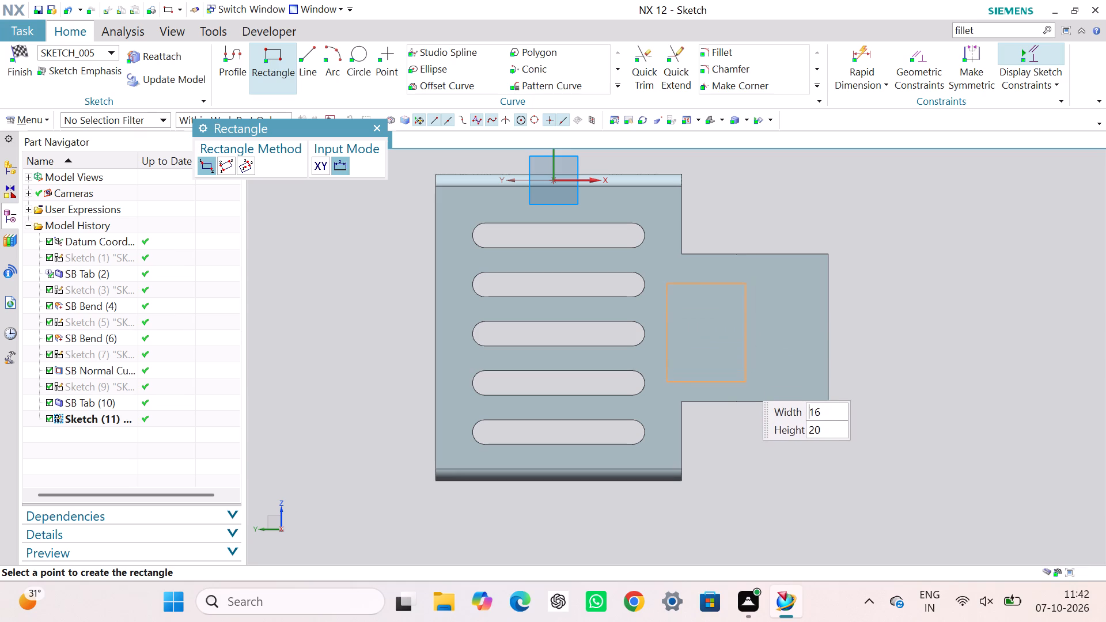
click(733, 386)
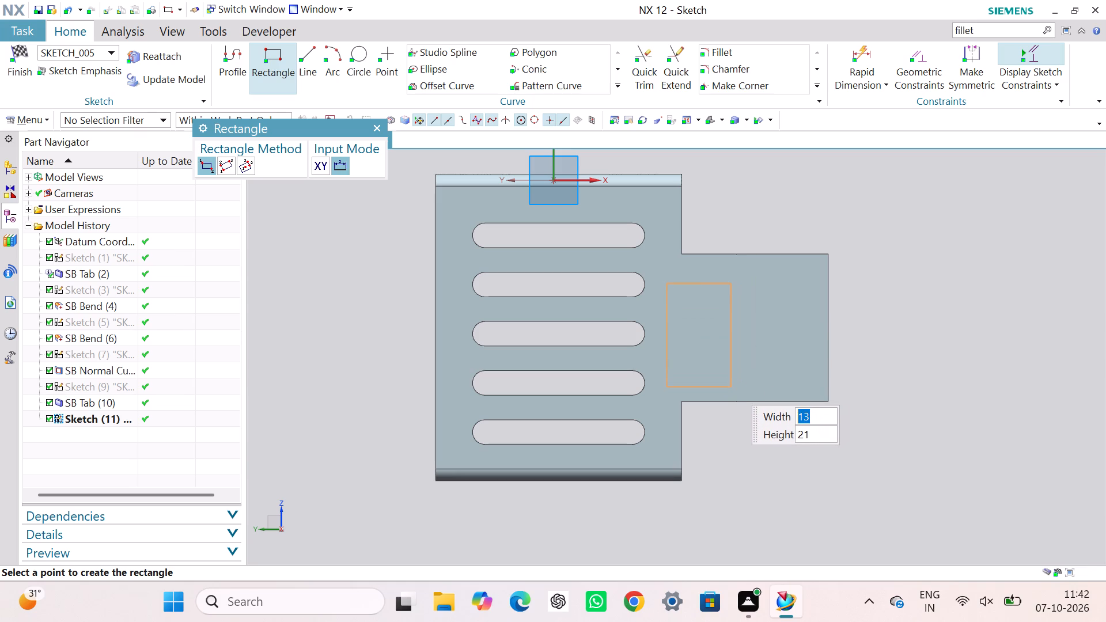
click(375, 128)
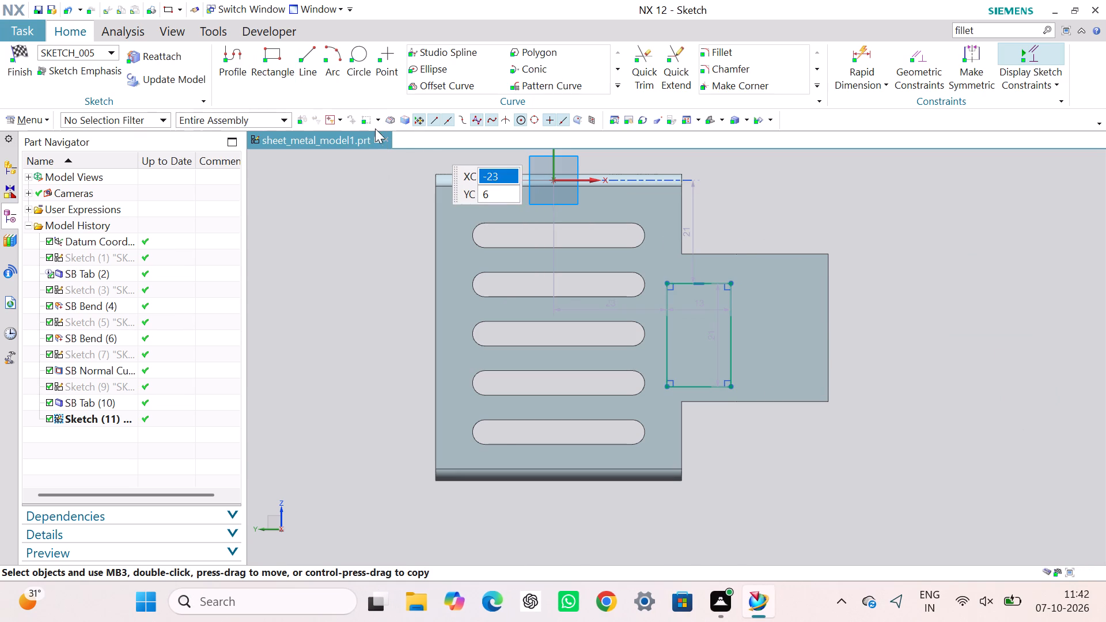
drag(707, 306, 696, 246)
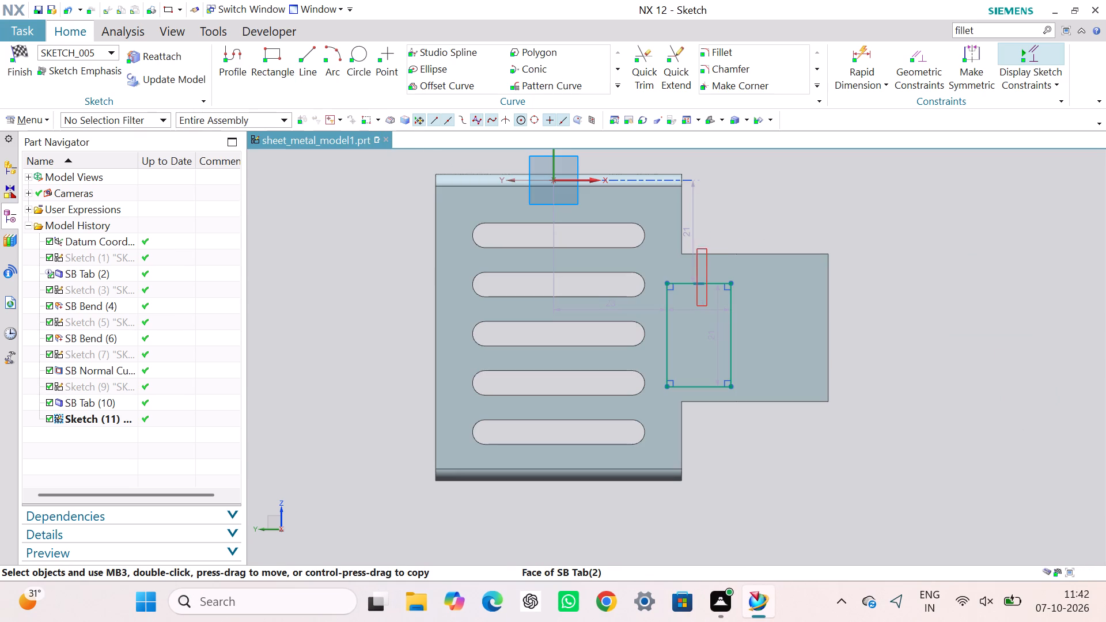
drag(696, 246, 692, 221)
click(752, 217)
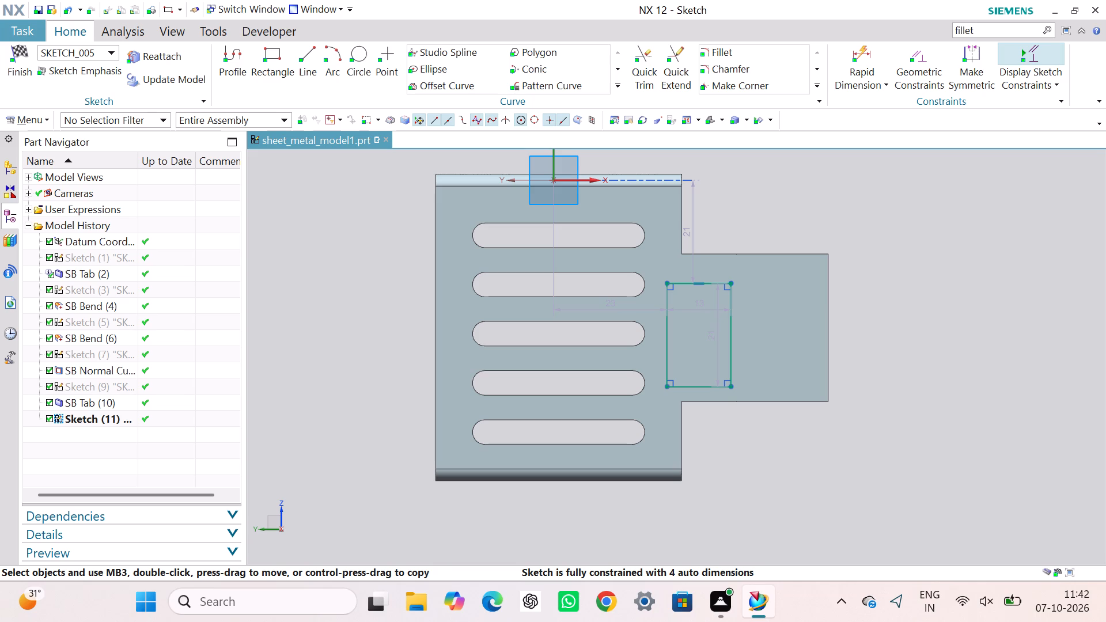
Dimension the new rectangle's width as 15 mm, placing the dimension beyond the side tab's lower edge.
click(866, 52)
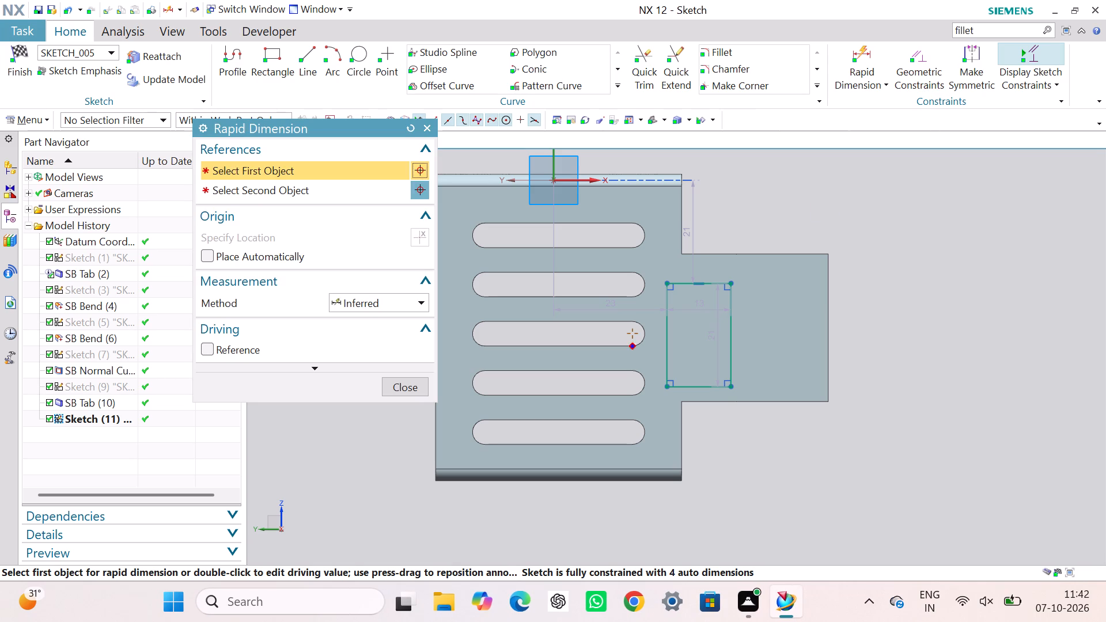
click(670, 305)
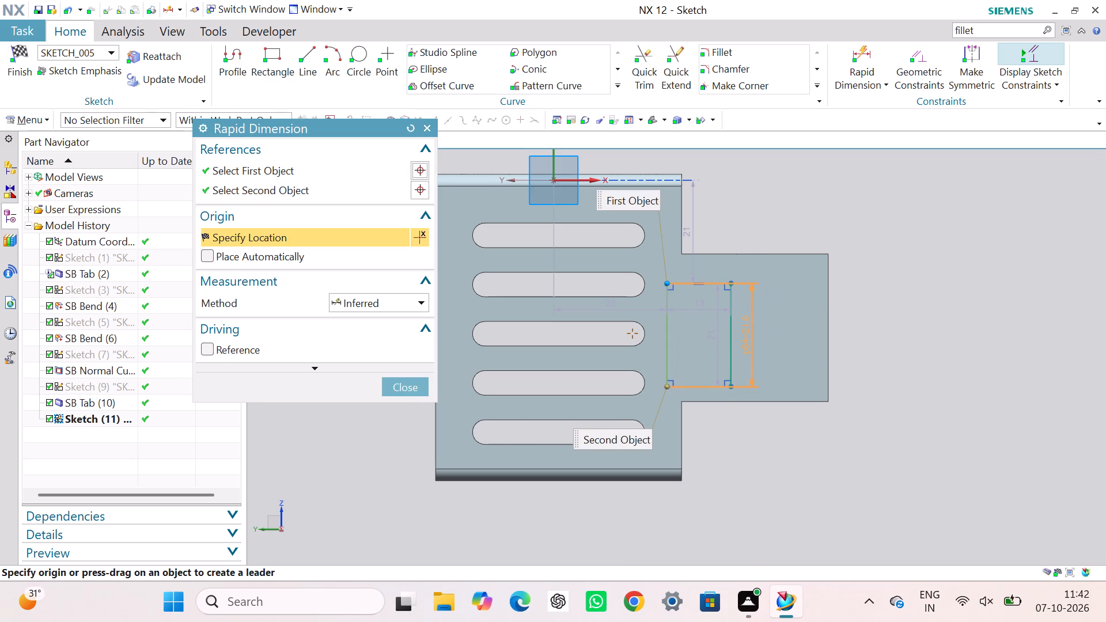
click(730, 322)
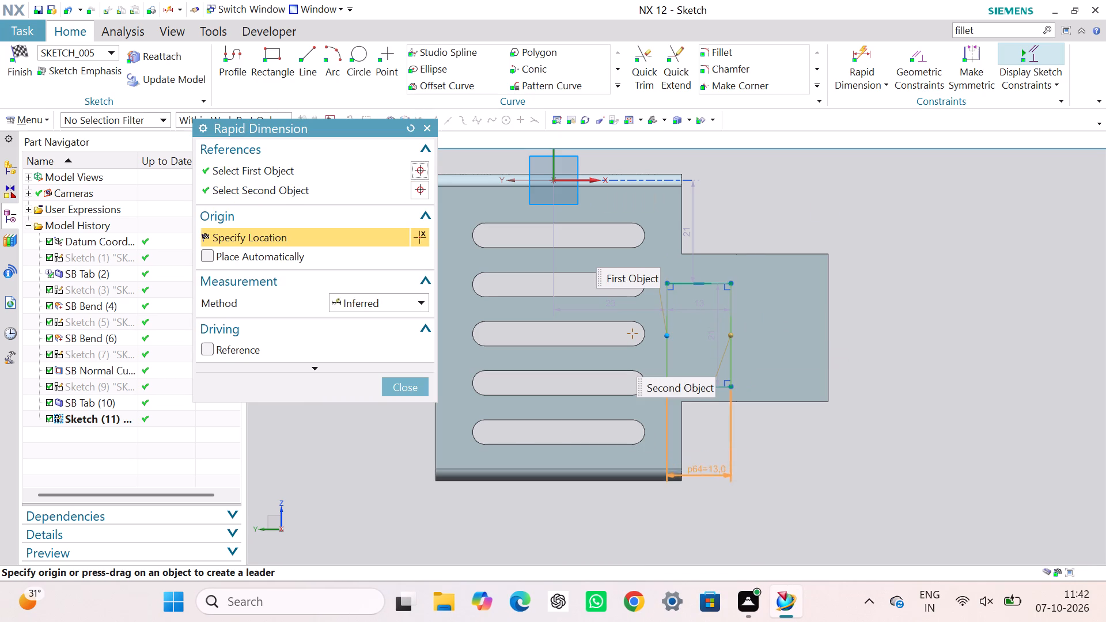
click(703, 483)
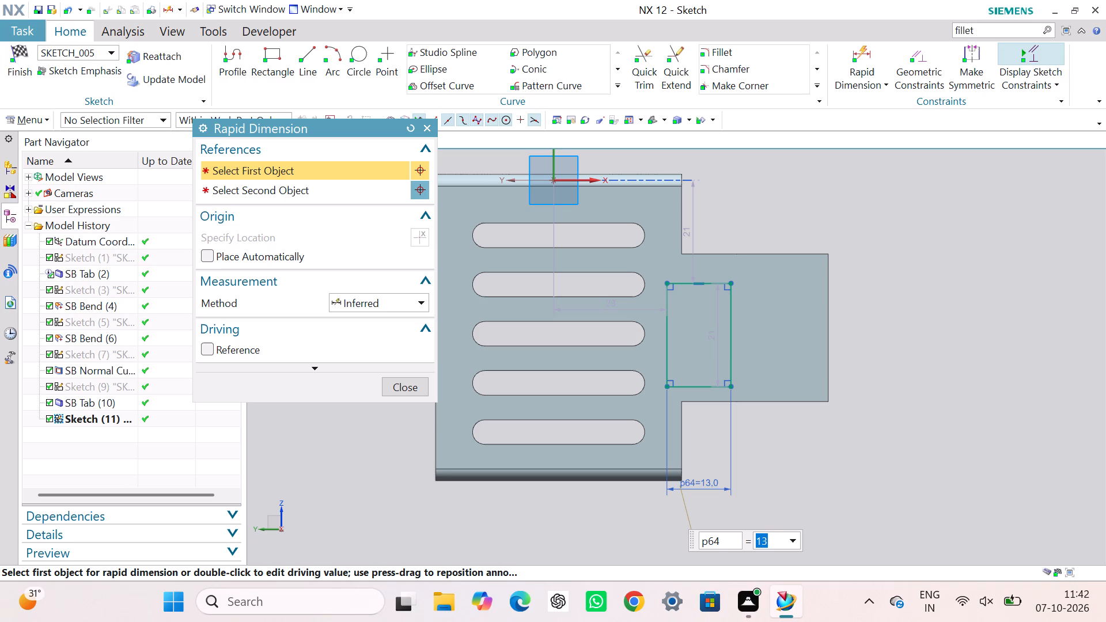
text(15)
key(Return)
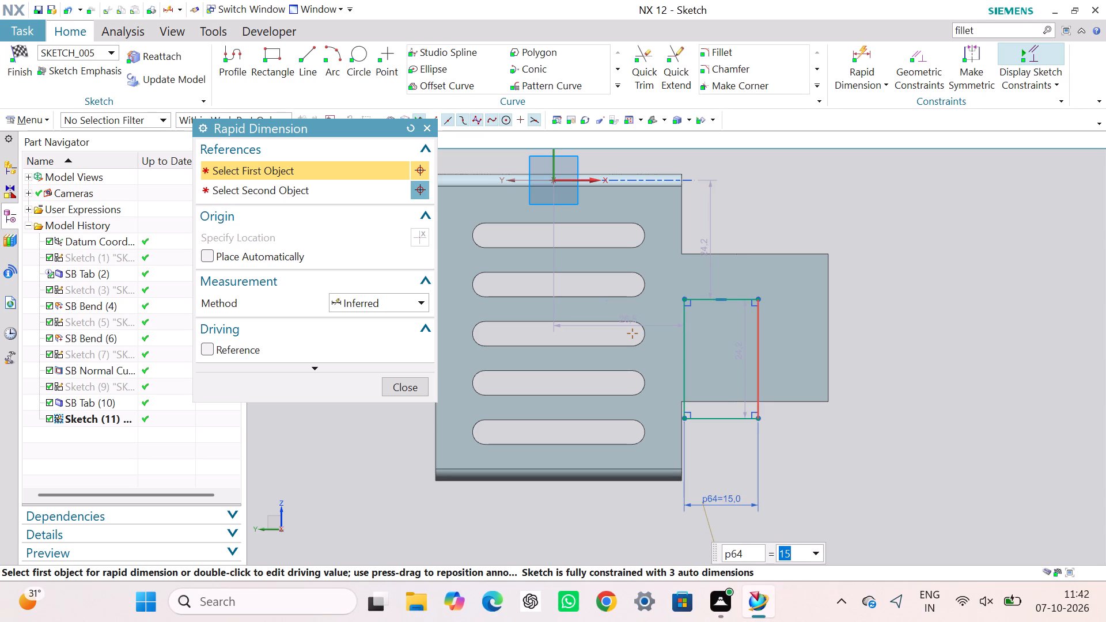
Dimension the new rectangle's height as 20 mm, placing the dimension beyond the side tab's free end.
click(757, 297)
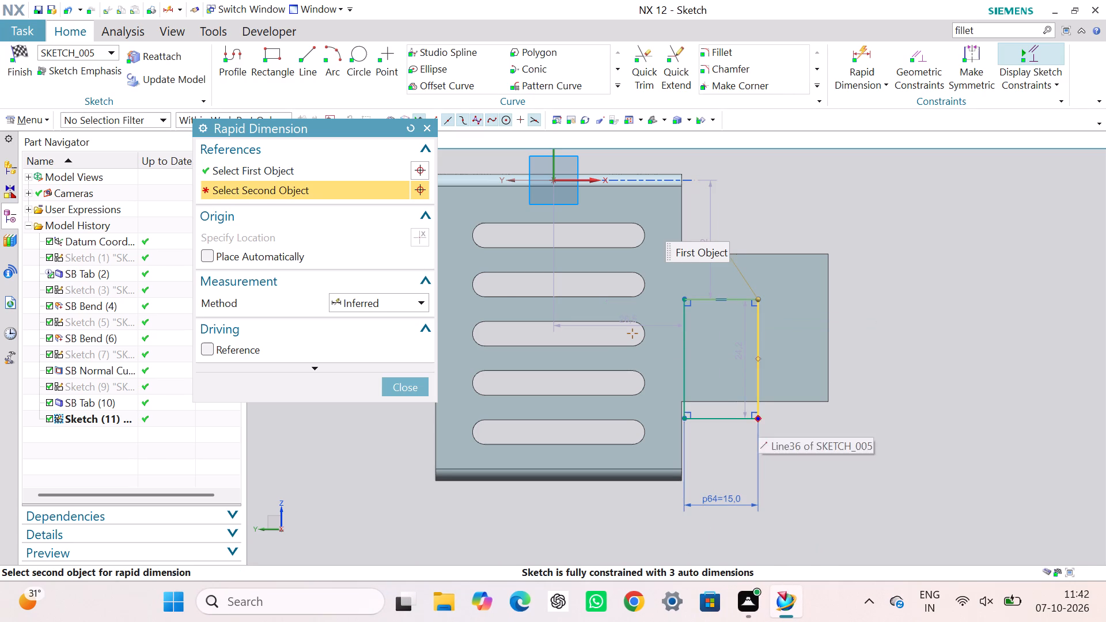
click(758, 418)
click(881, 346)
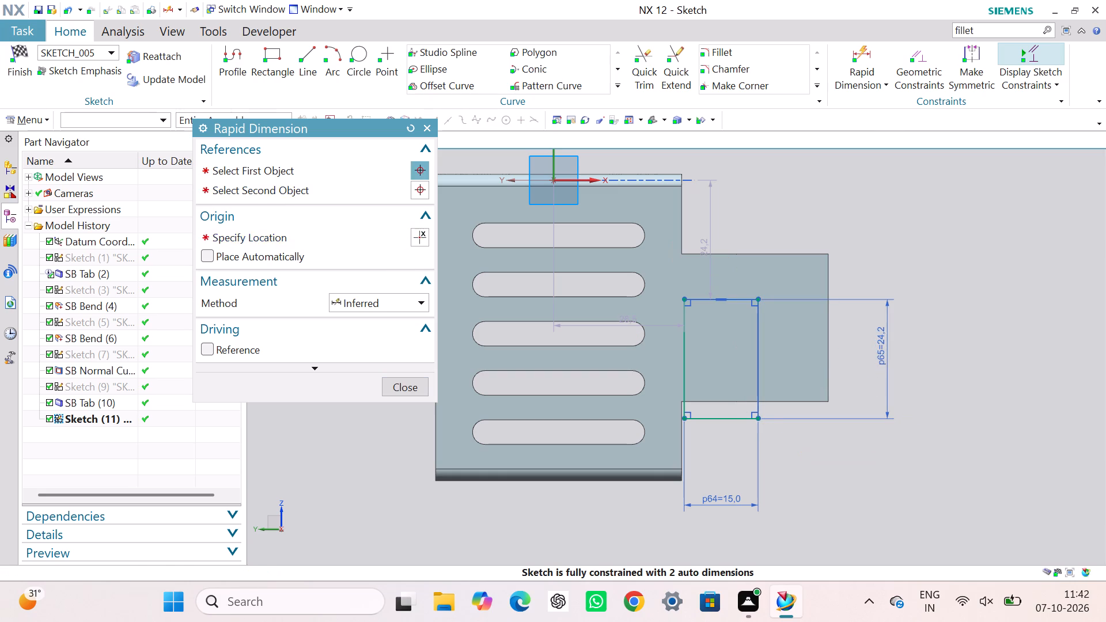
key(2)
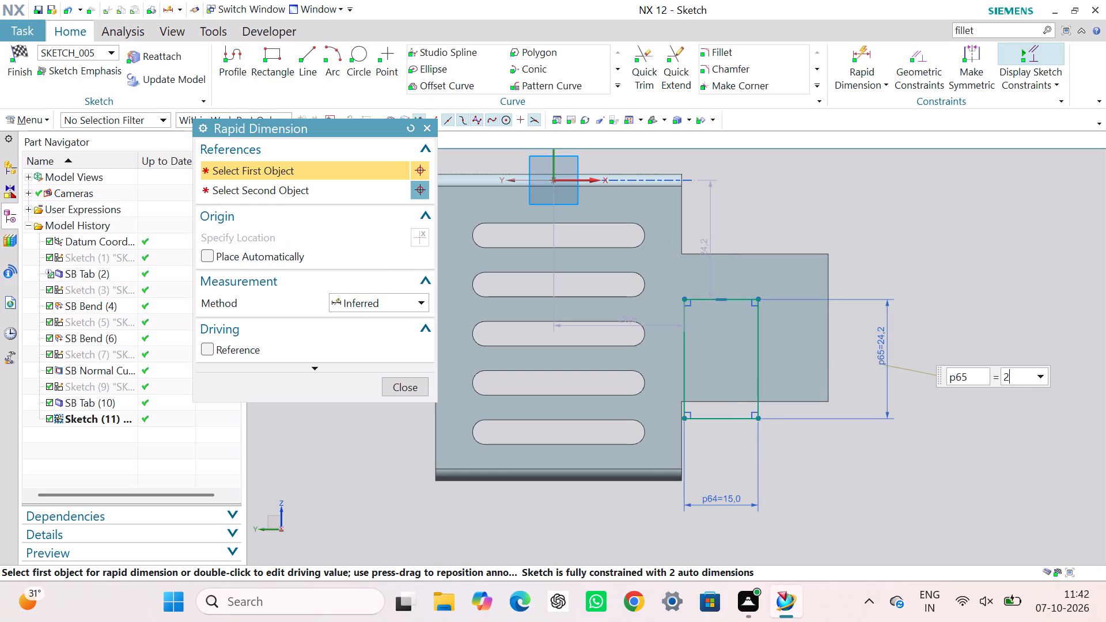
key(0)
key(Return)
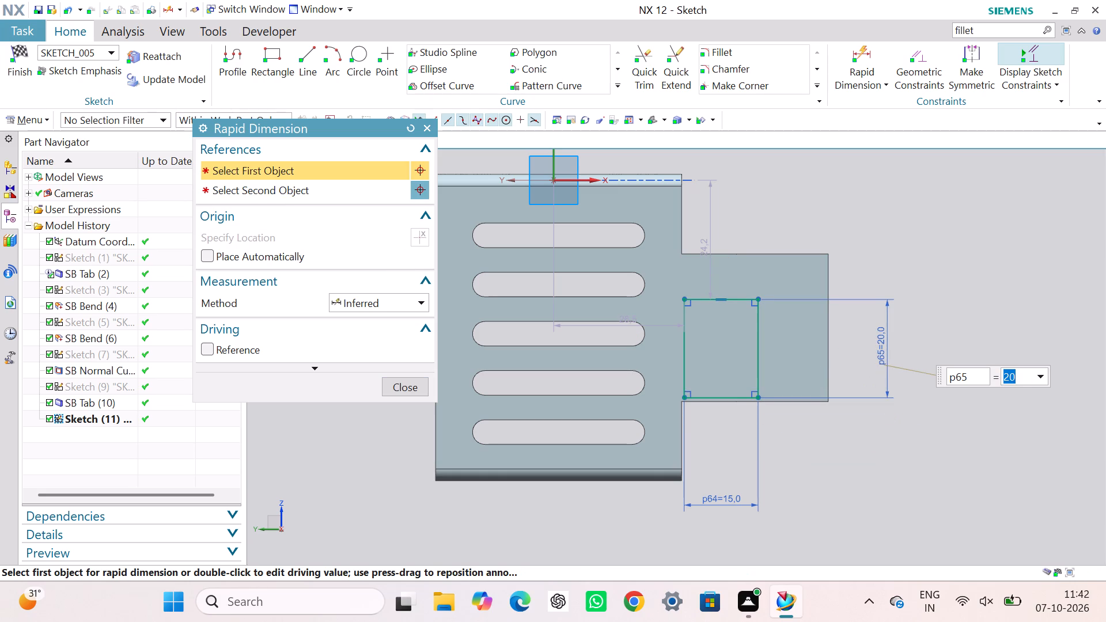
Set the vertical distance from the sketch origin to the rectangle's upper edge to 20 mm.
double_click(705, 238)
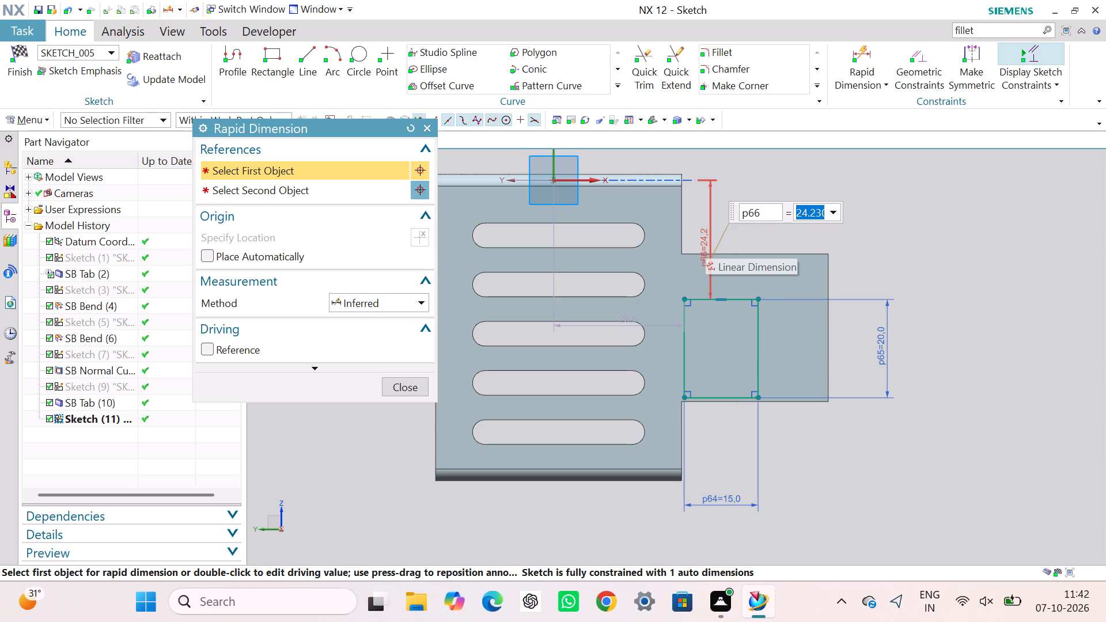
text(15)
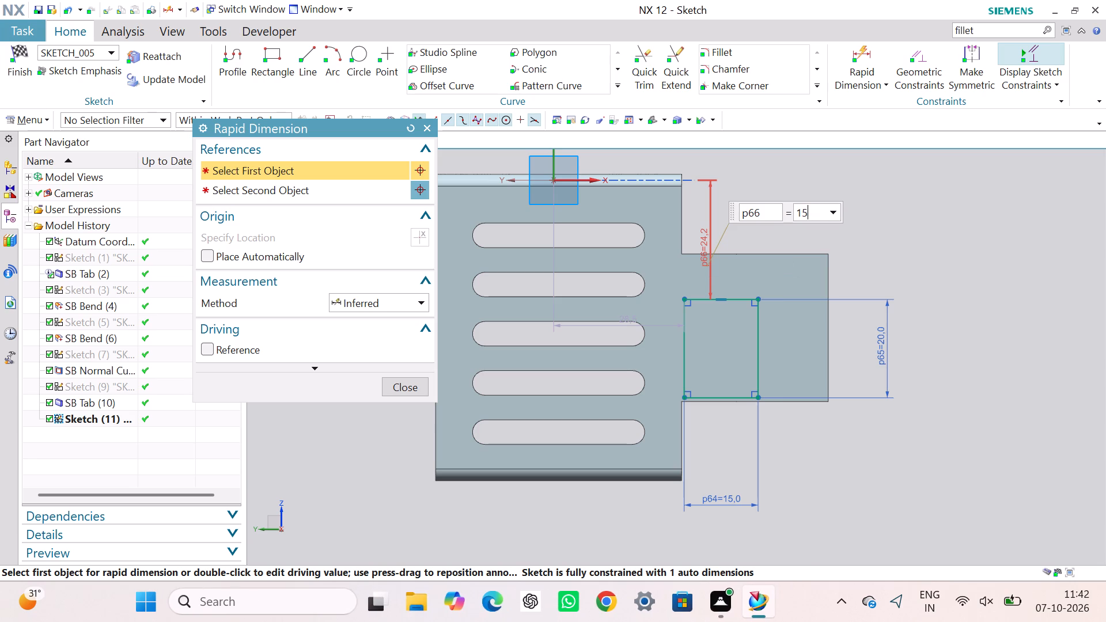
key(BackSpace)
key(2)
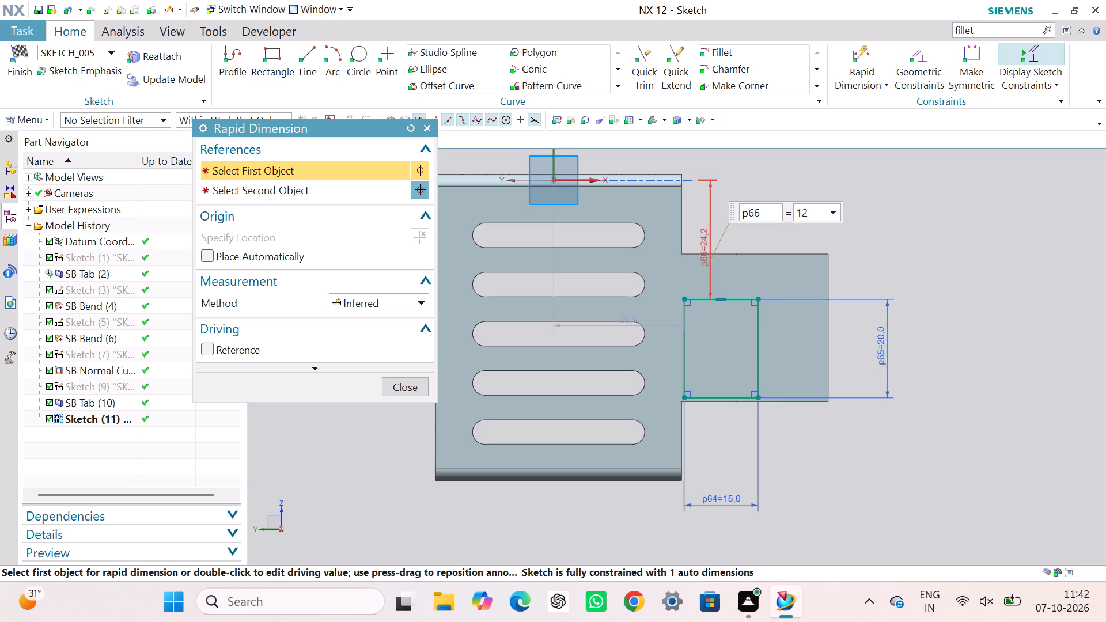
key(0)
key(Return)
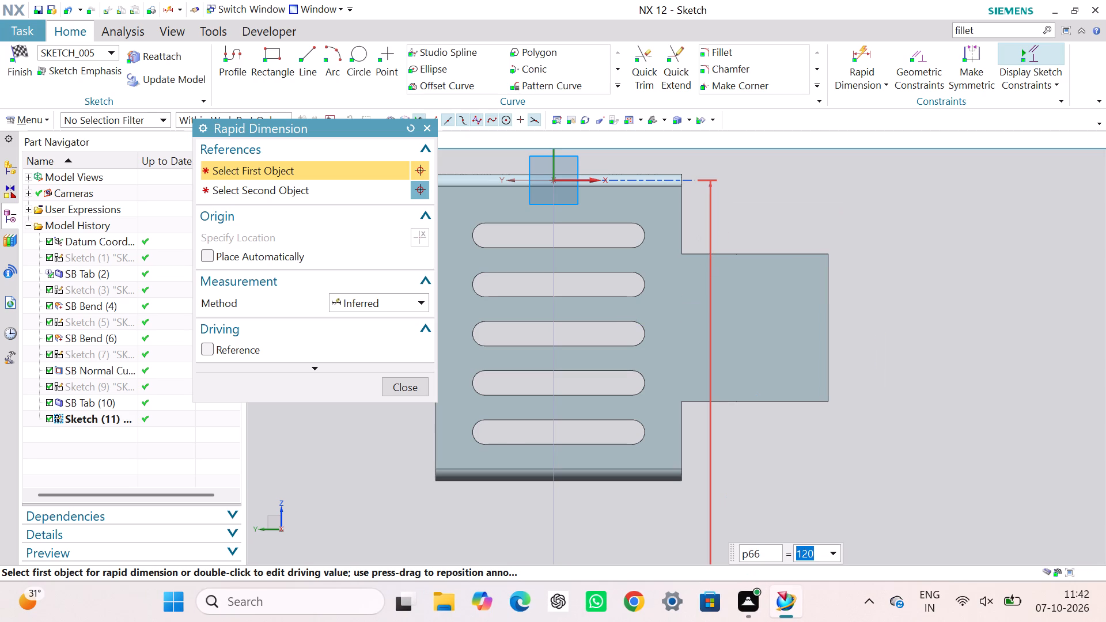
text(20)
key(Return)
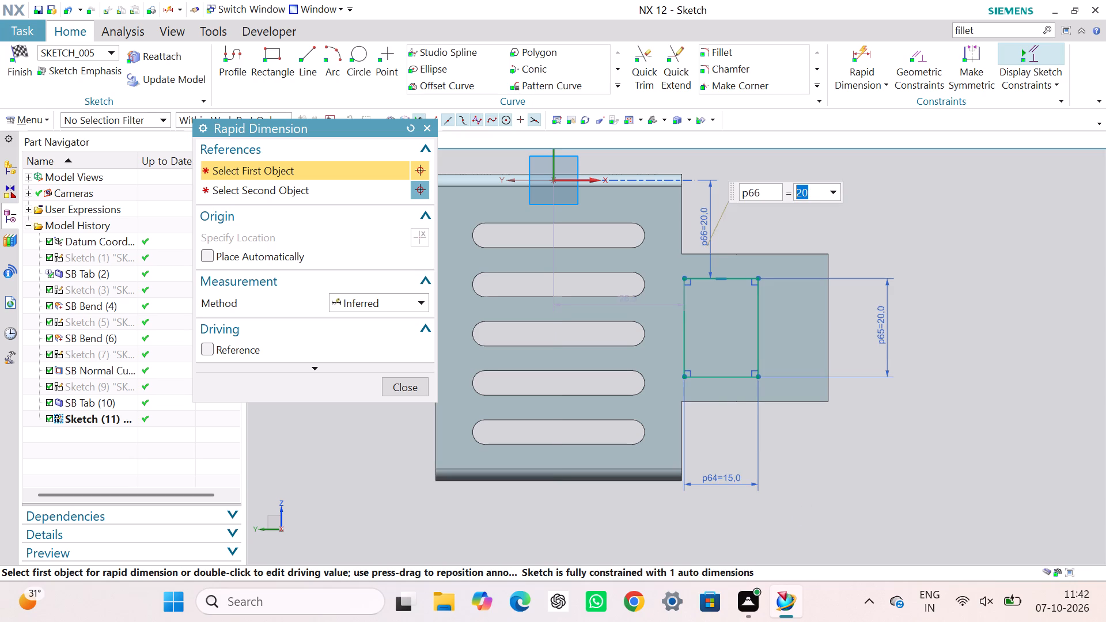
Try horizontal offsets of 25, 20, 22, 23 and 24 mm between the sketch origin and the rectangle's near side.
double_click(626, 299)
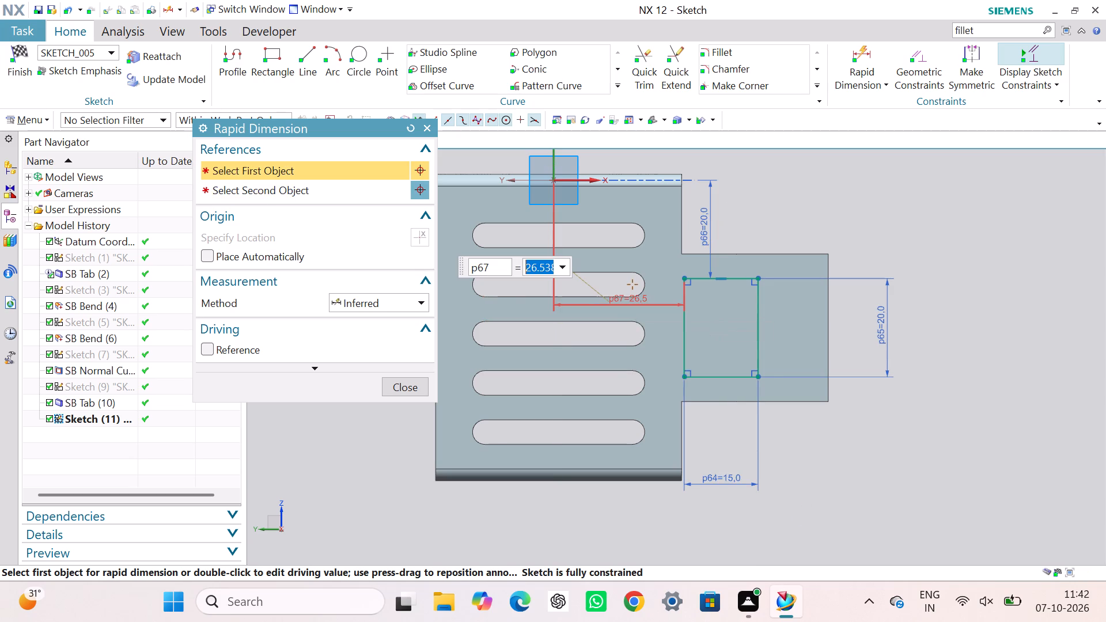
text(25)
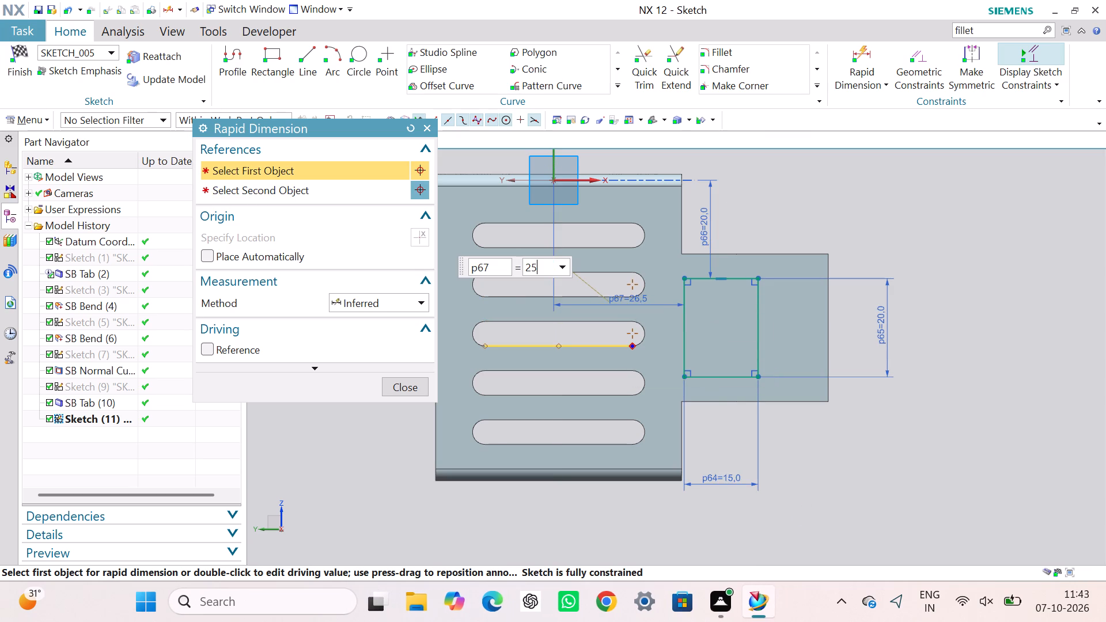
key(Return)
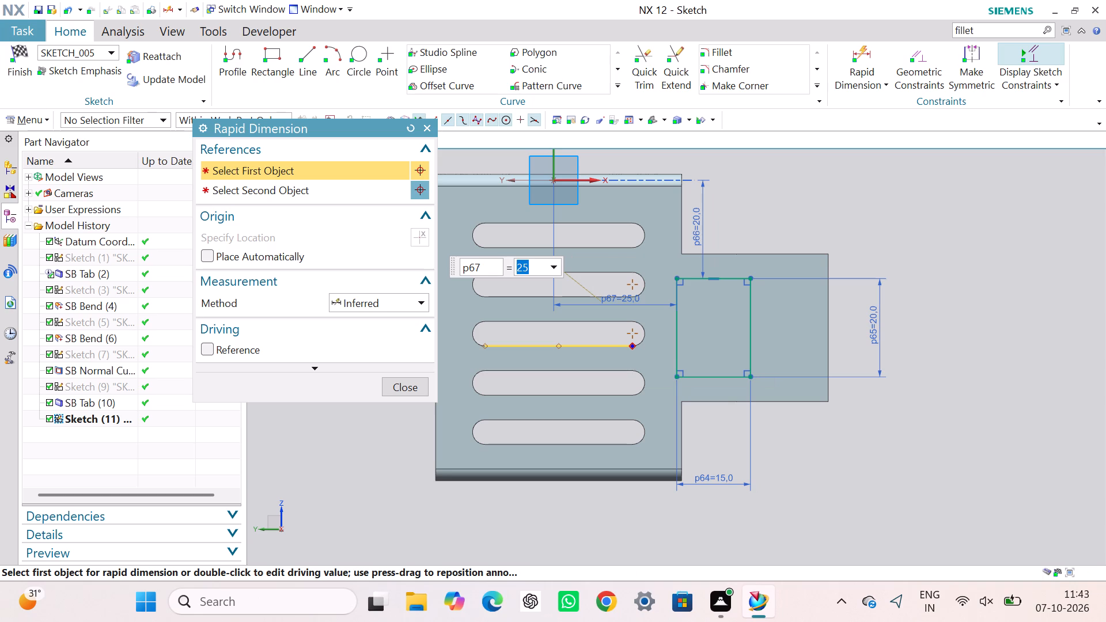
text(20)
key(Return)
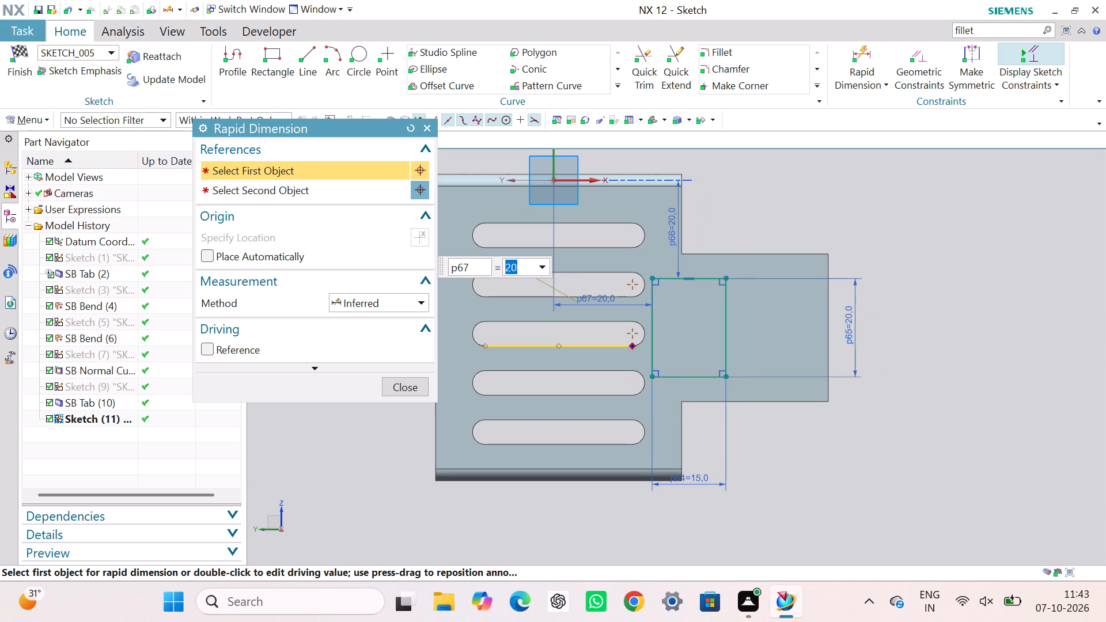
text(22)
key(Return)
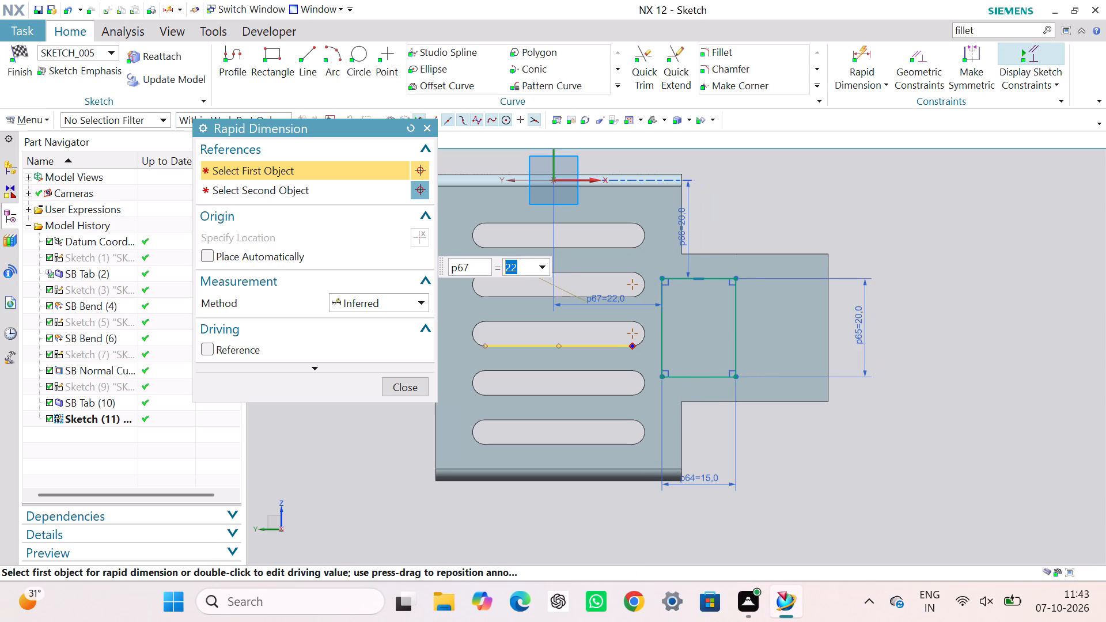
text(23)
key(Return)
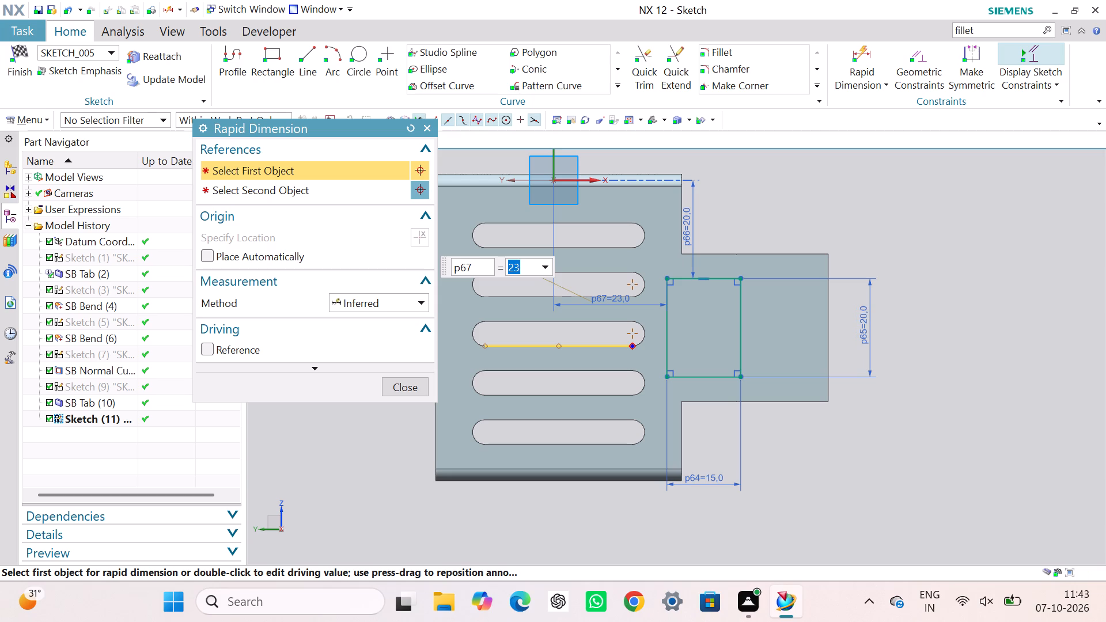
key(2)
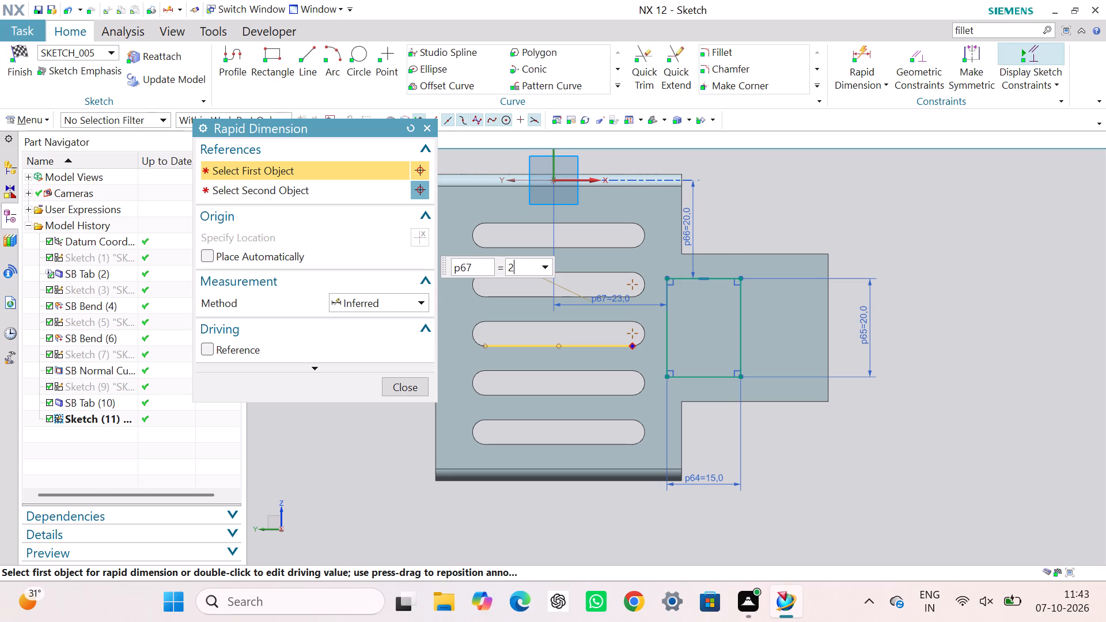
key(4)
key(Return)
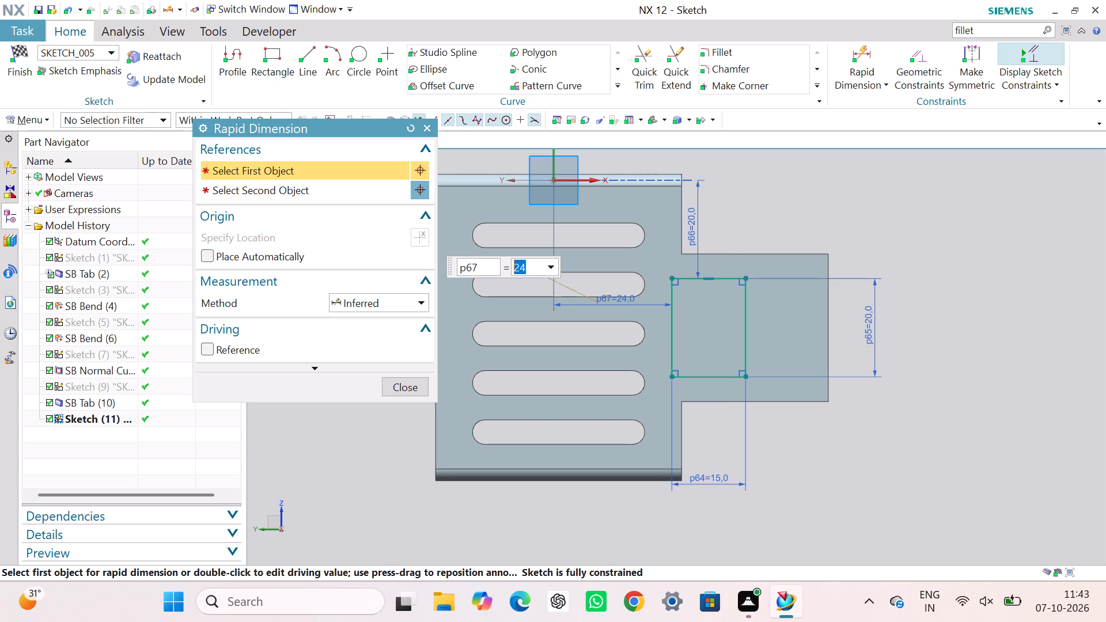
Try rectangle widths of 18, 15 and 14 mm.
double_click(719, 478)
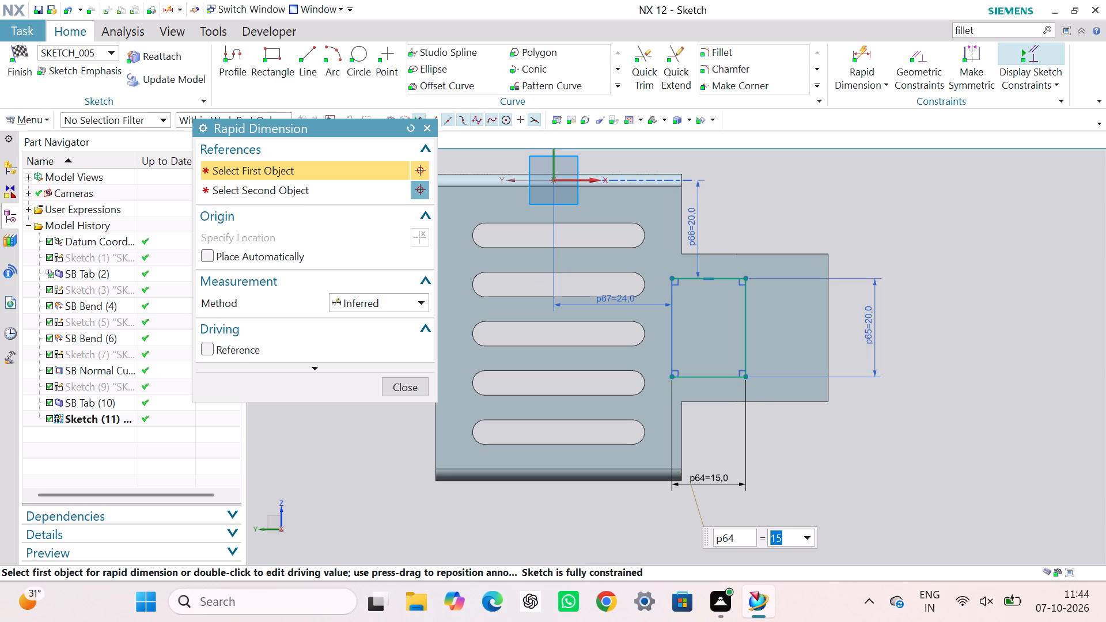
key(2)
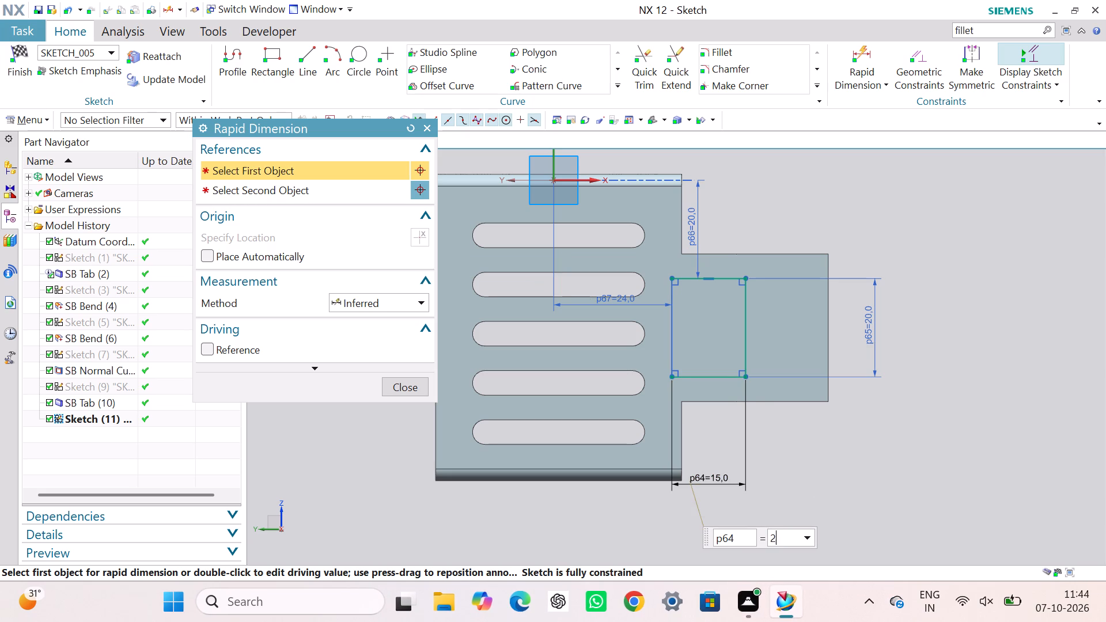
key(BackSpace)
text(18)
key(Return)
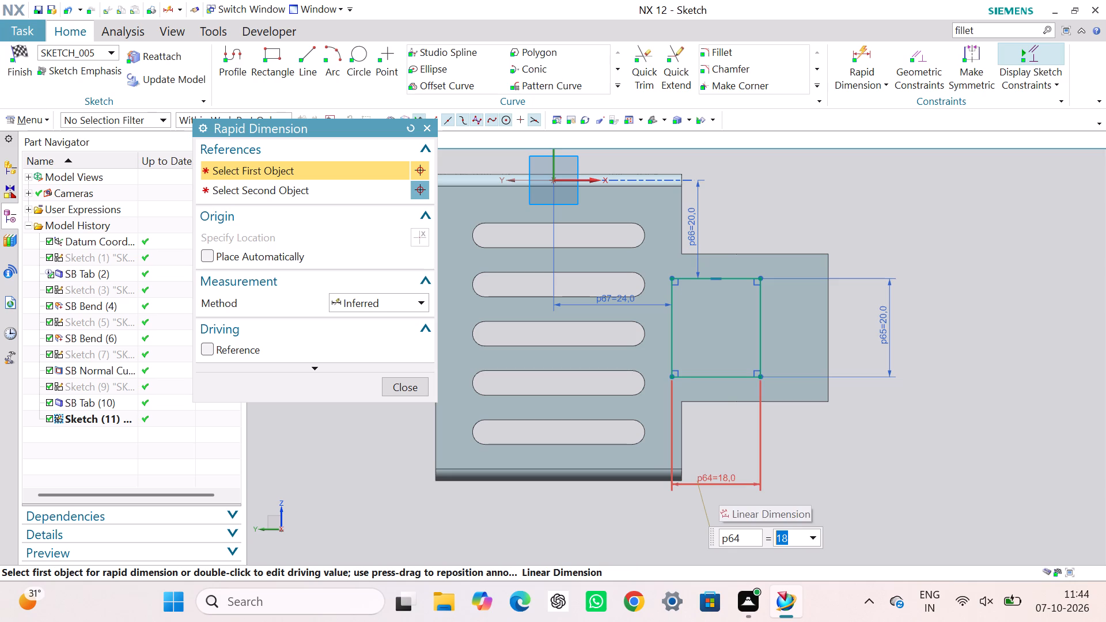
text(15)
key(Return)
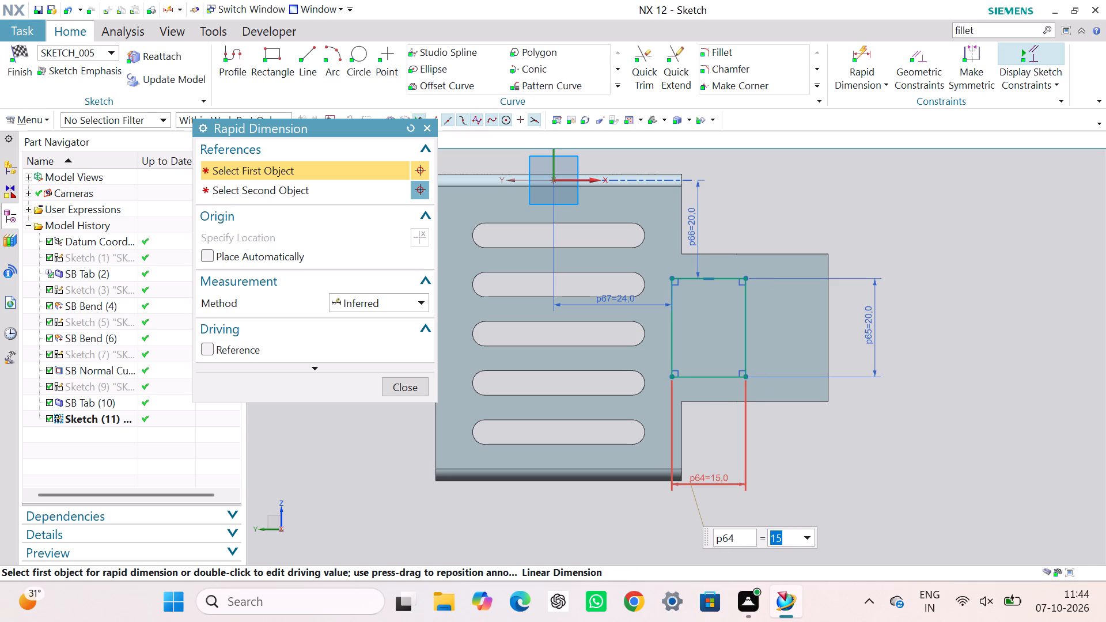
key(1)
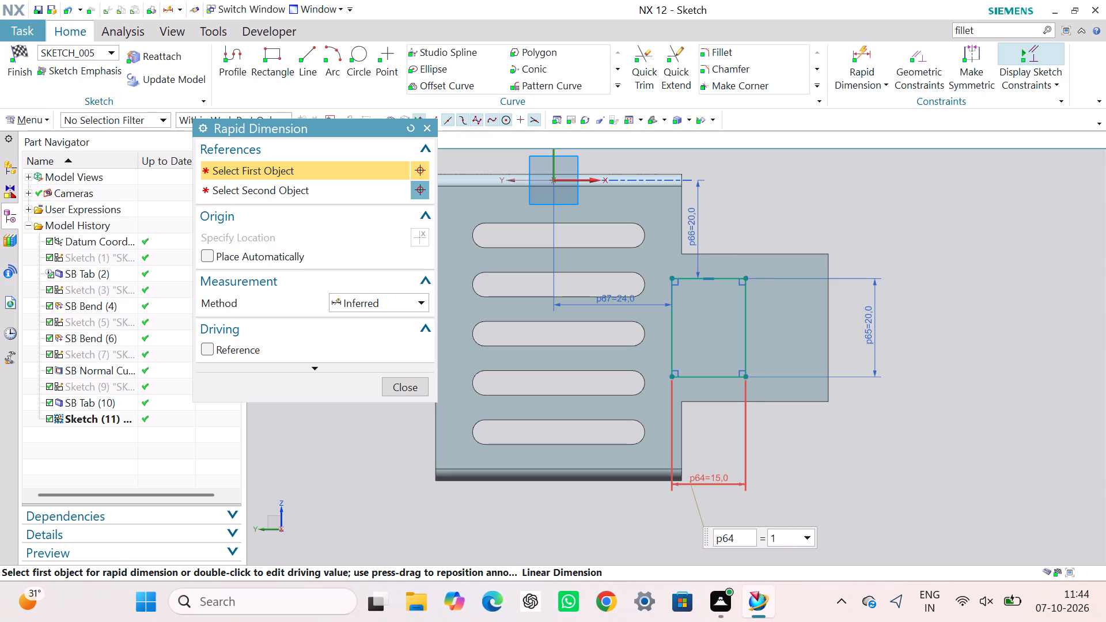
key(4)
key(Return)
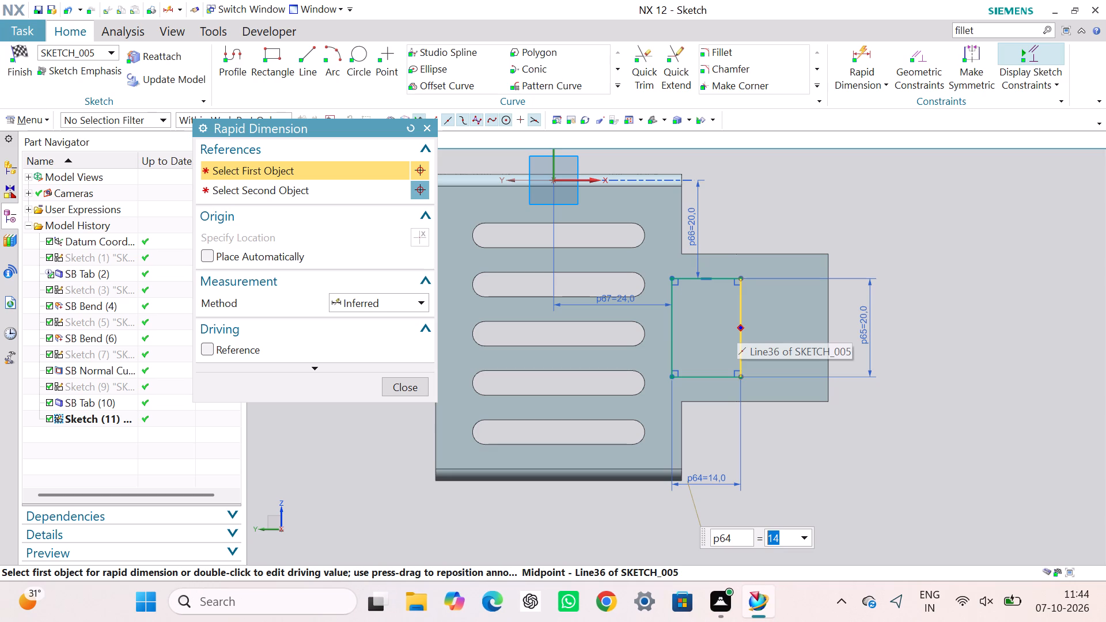
Set the rectangle's width to 10 mm and finish dimensioning.
double_click(711, 486)
text(10)
key(Return)
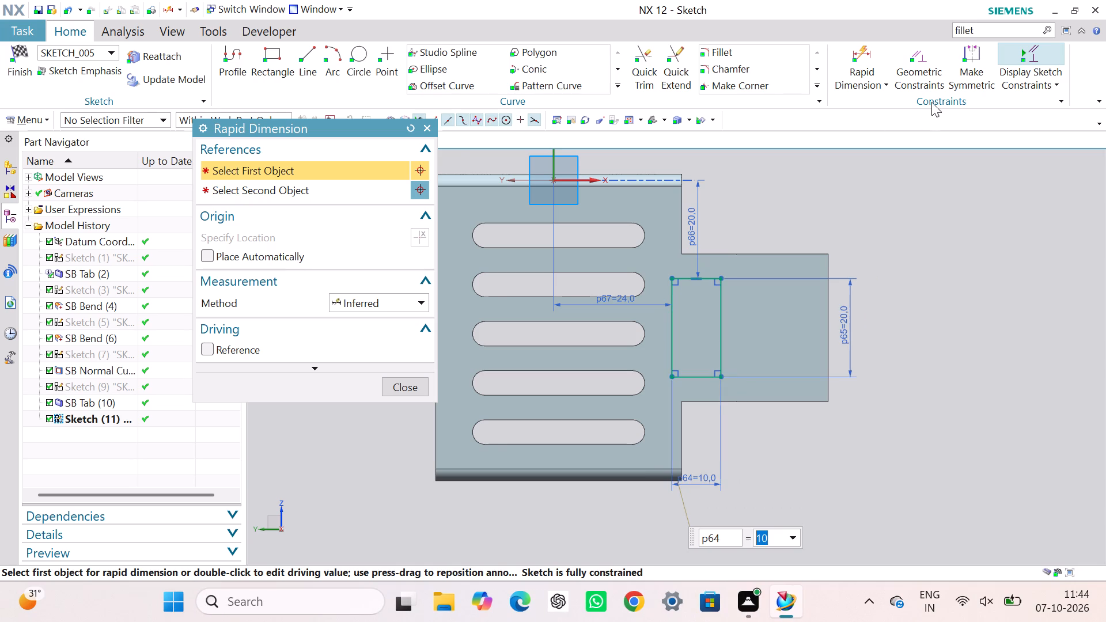
click(427, 126)
click(919, 185)
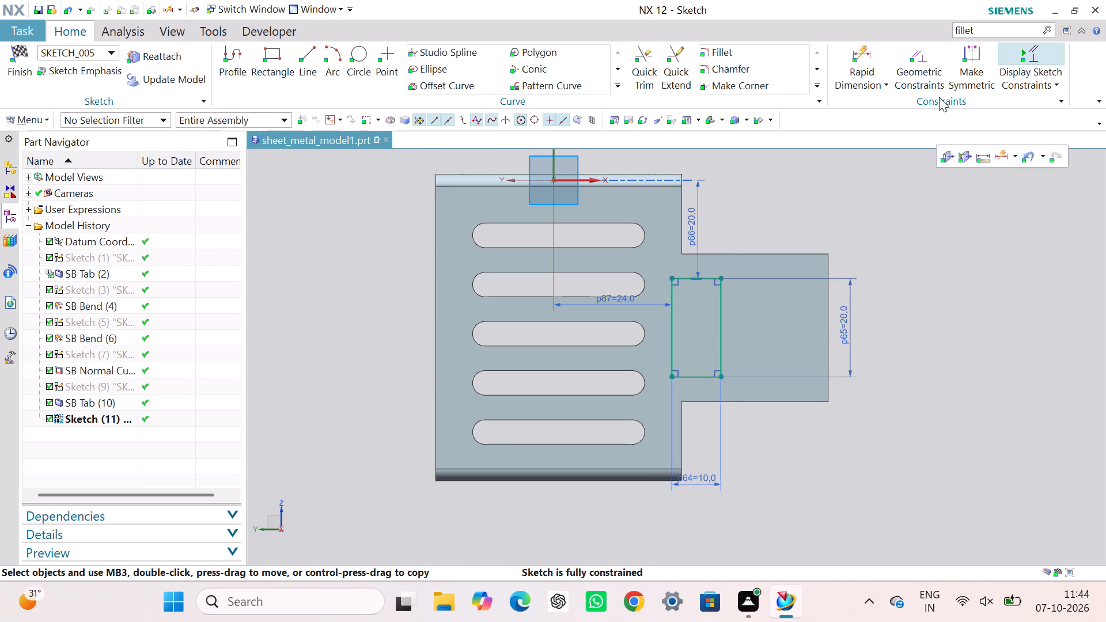
Make the rectangle's two vertical sides symmetric about the web's straight side edge above the side tab.
click(966, 56)
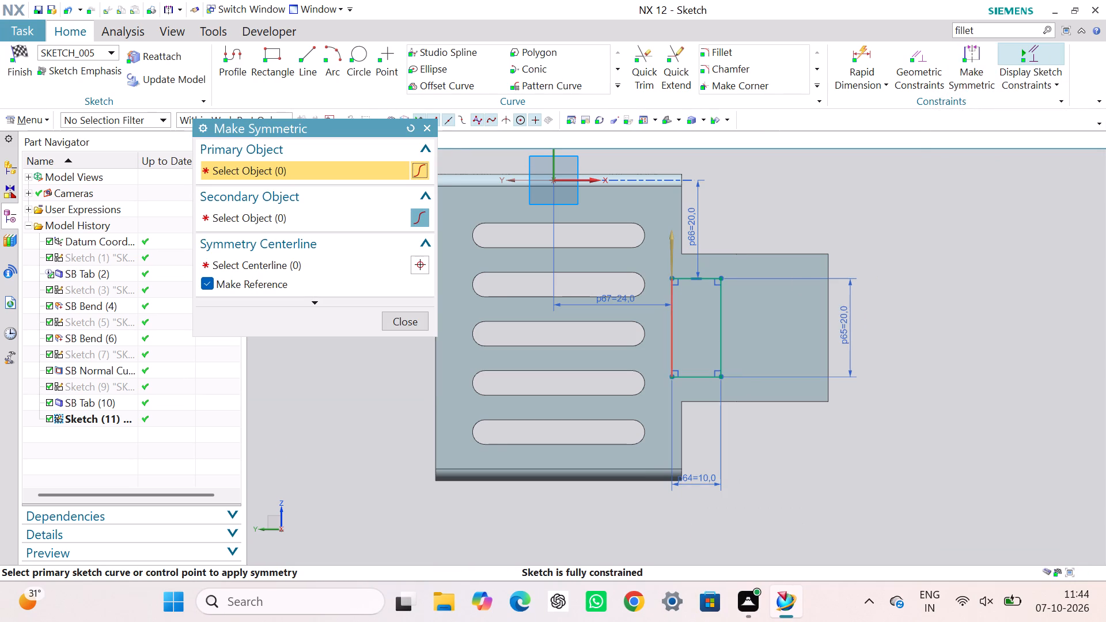
click(672, 306)
click(725, 289)
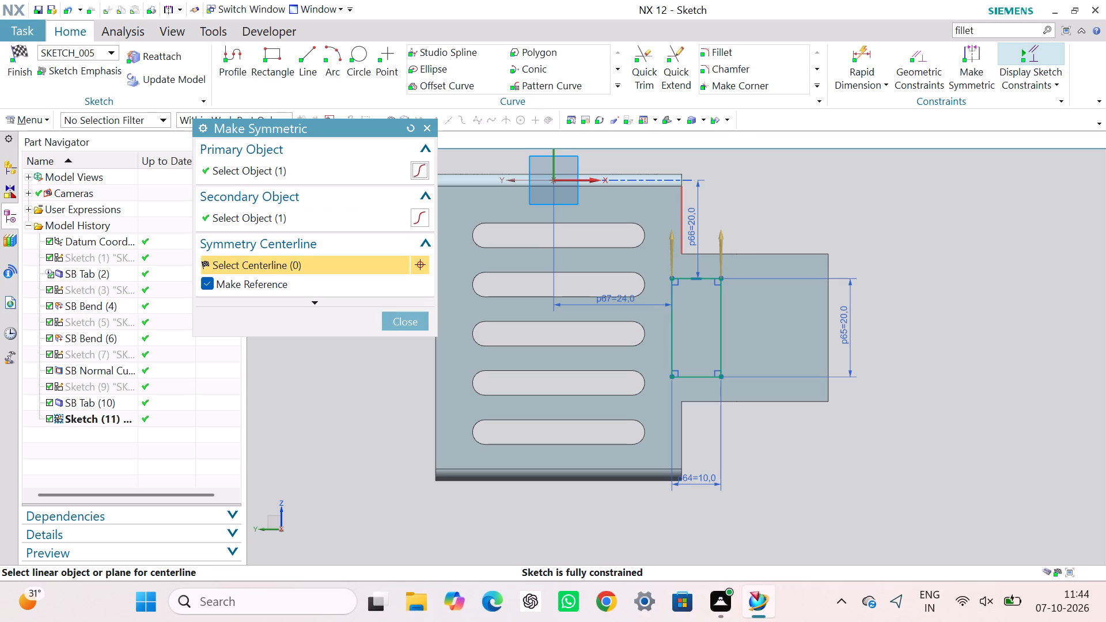
click(687, 205)
click(563, 356)
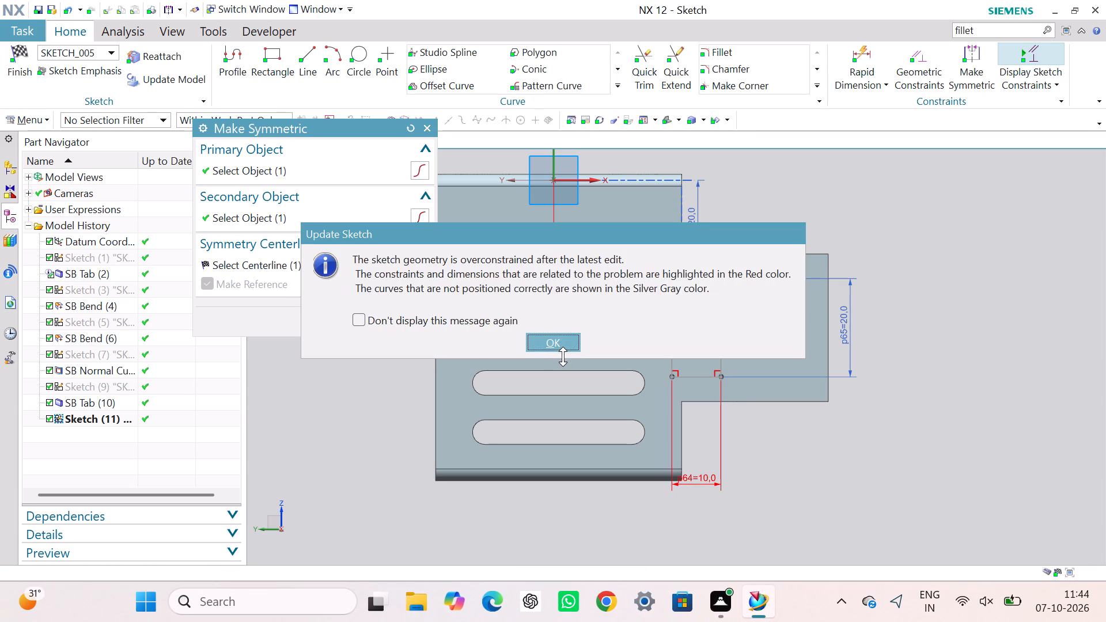
click(546, 344)
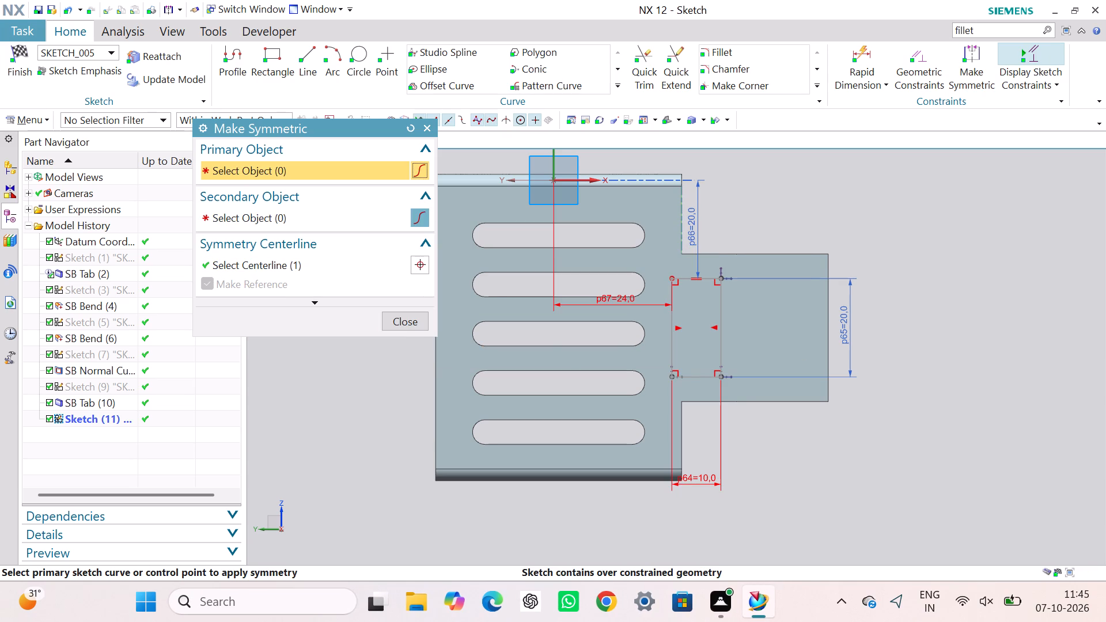
Delete the 24 mm horizontal offset dimension between the sketch origin and the rectangle.
click(619, 299)
key(Delete)
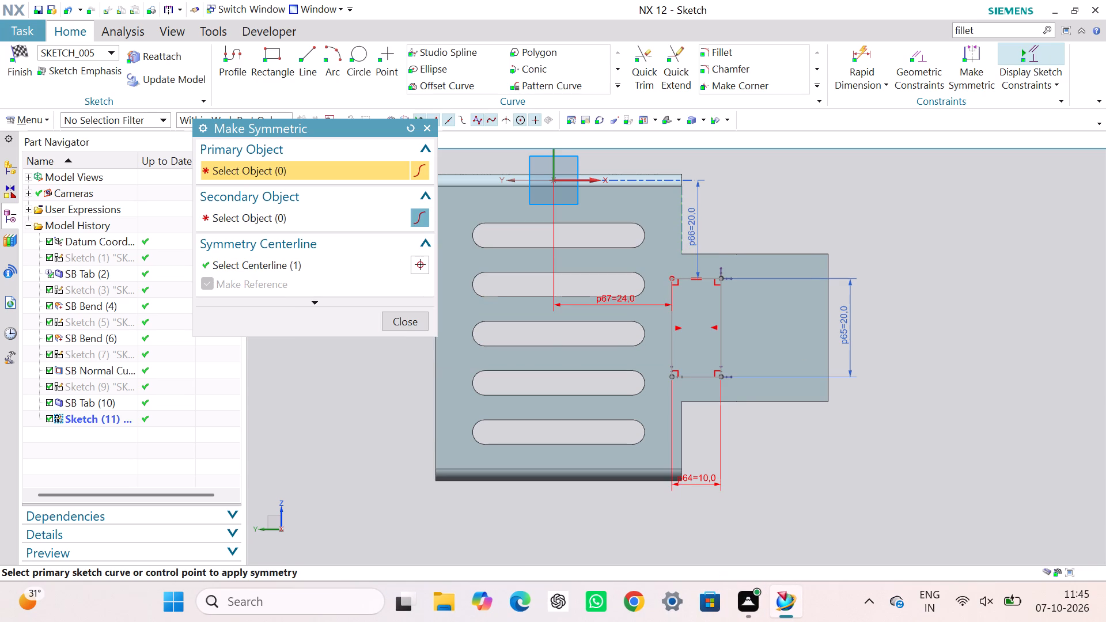
click(420, 126)
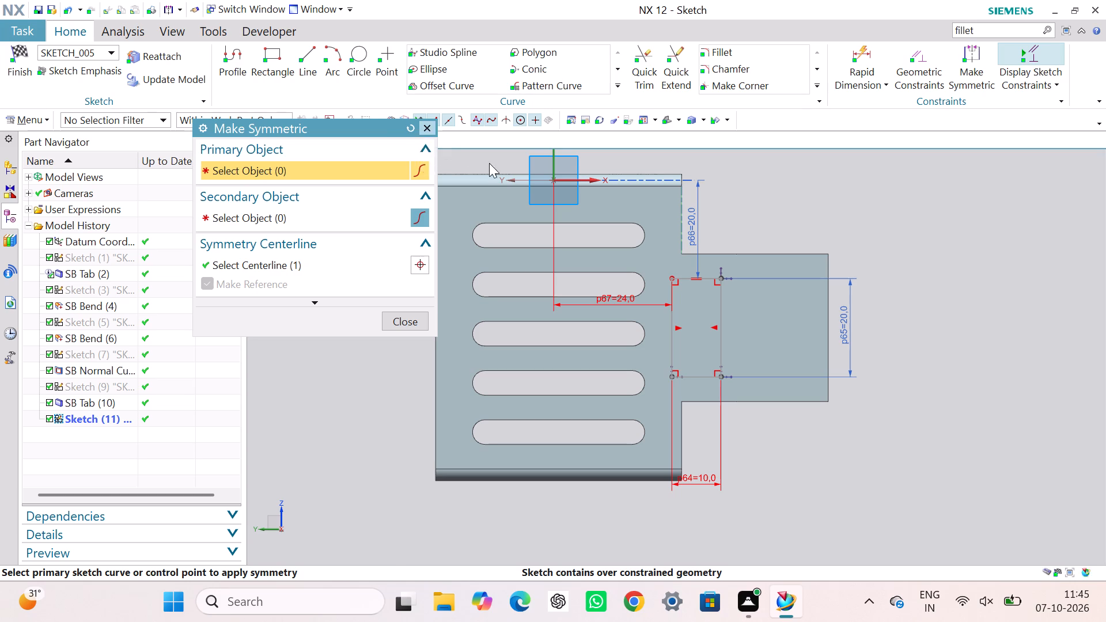
click(624, 304)
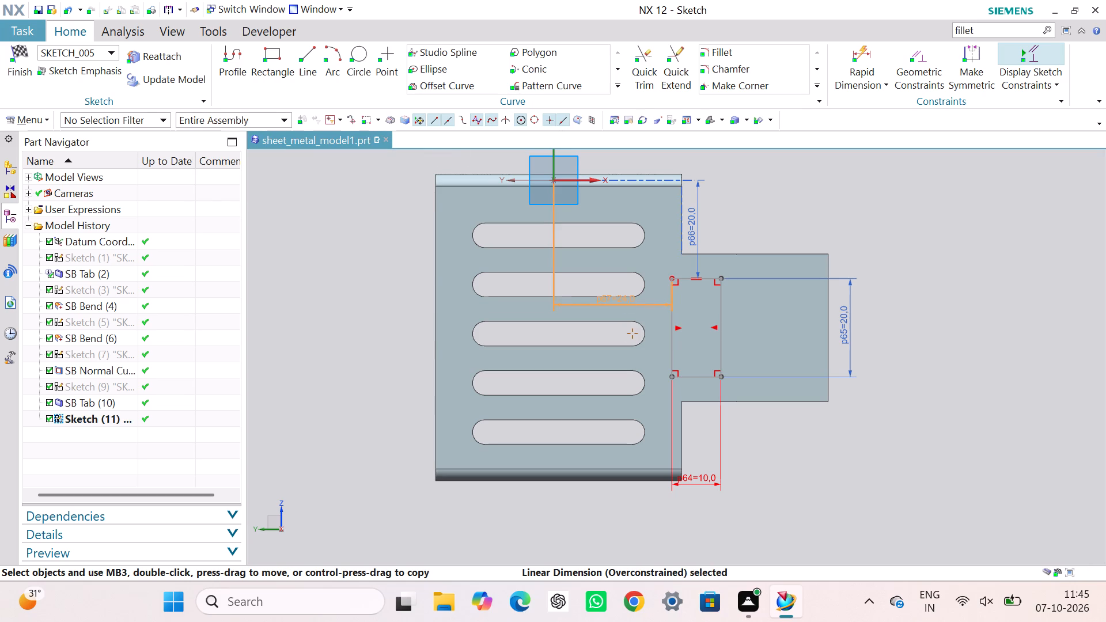
key(Delete)
click(546, 334)
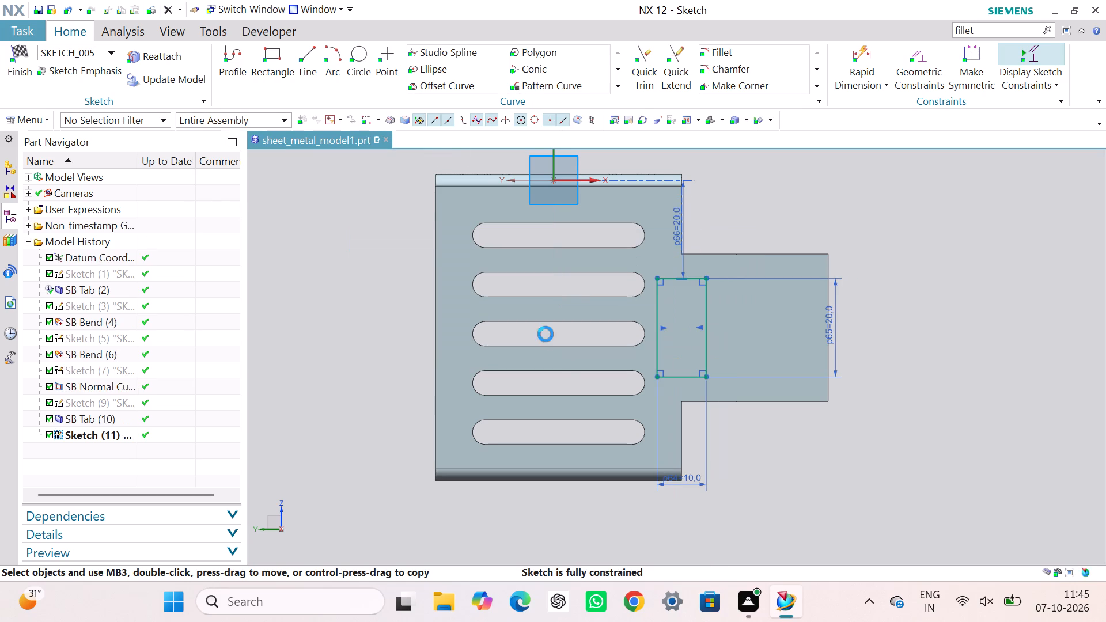
click(936, 390)
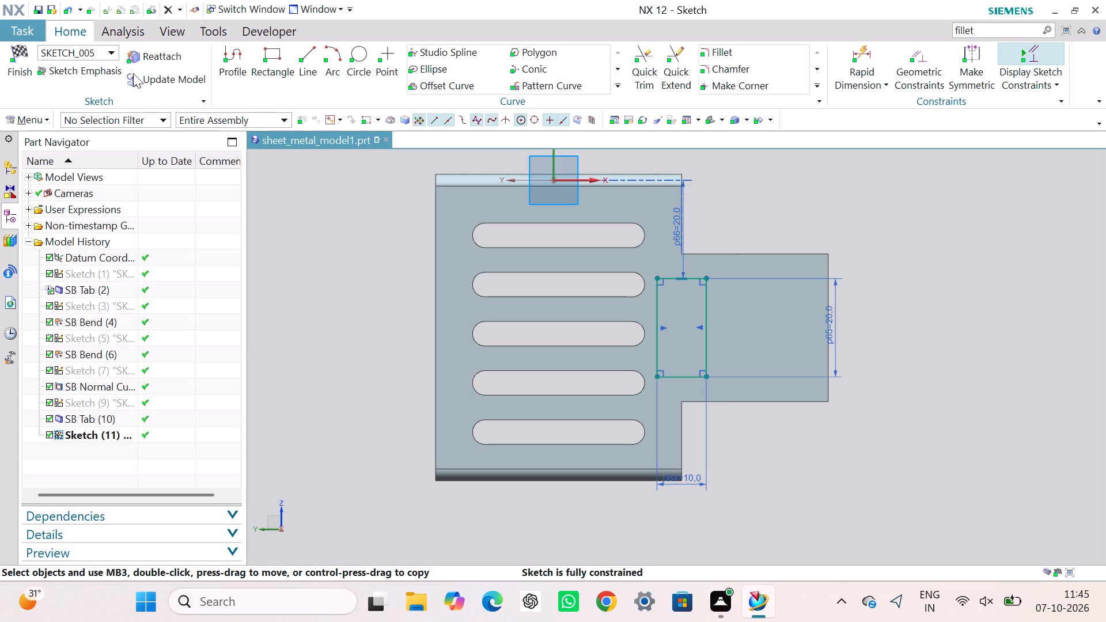
Finish the rectangle sketch and return to the sheet metal model.
click(10, 57)
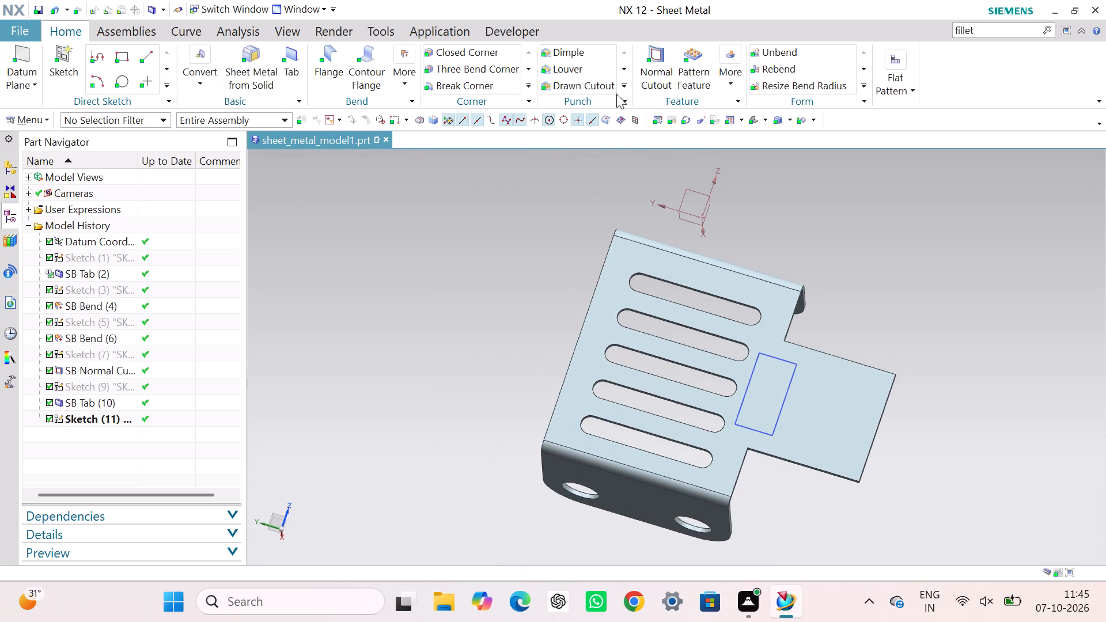
Cut the 10 × 20 mm rectangle through the sheet at the web–tab junction with a 5 mm deep Normal Cutout using the Thickness method.
click(662, 58)
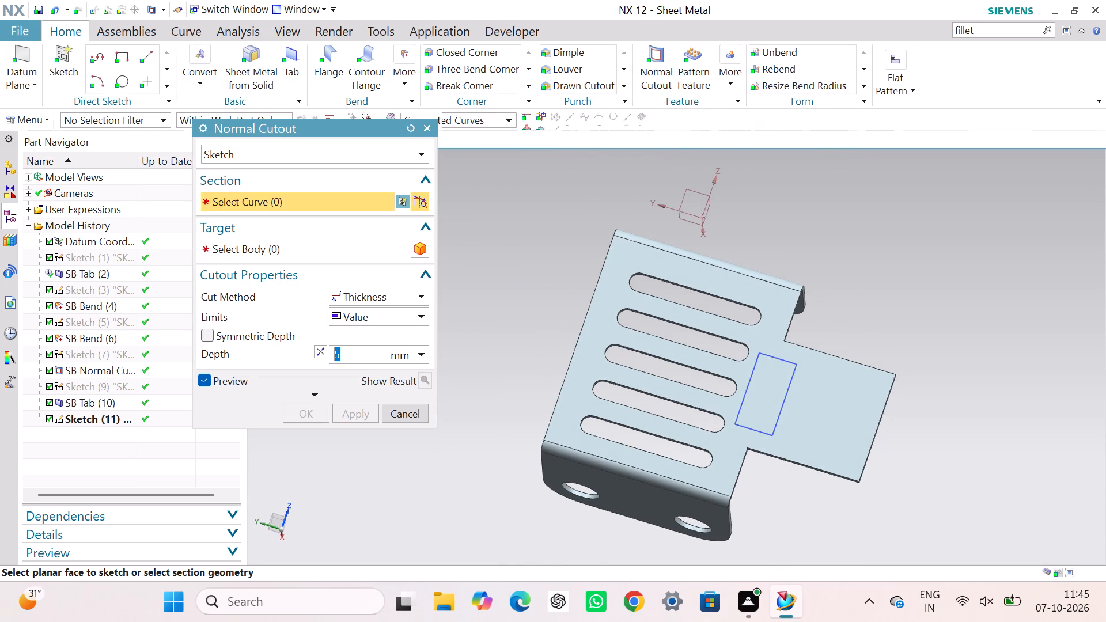
click(783, 399)
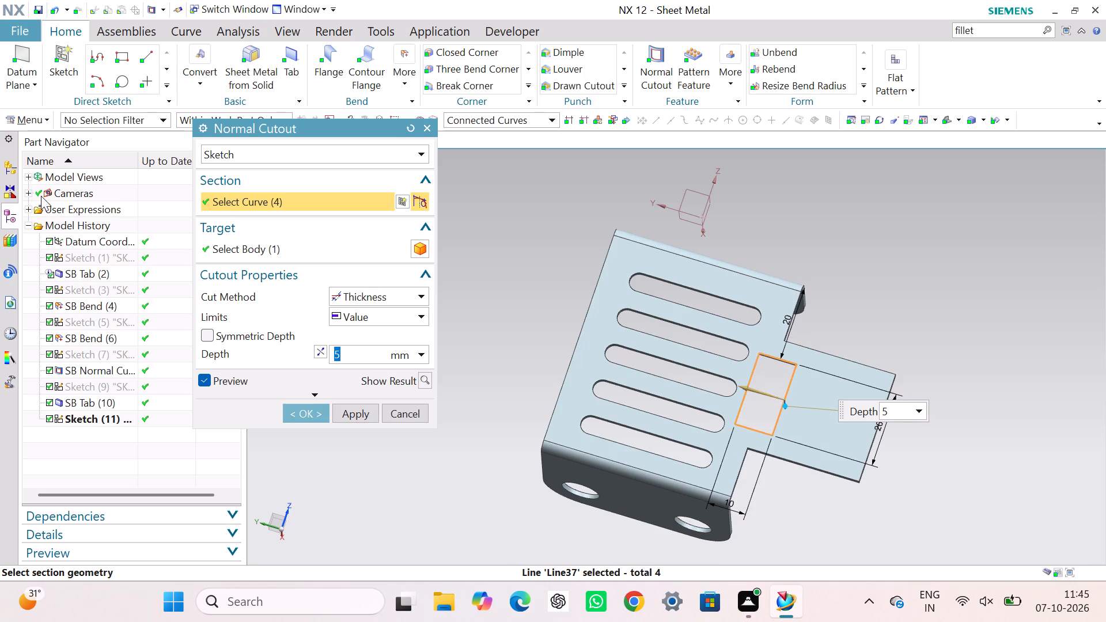
click(305, 417)
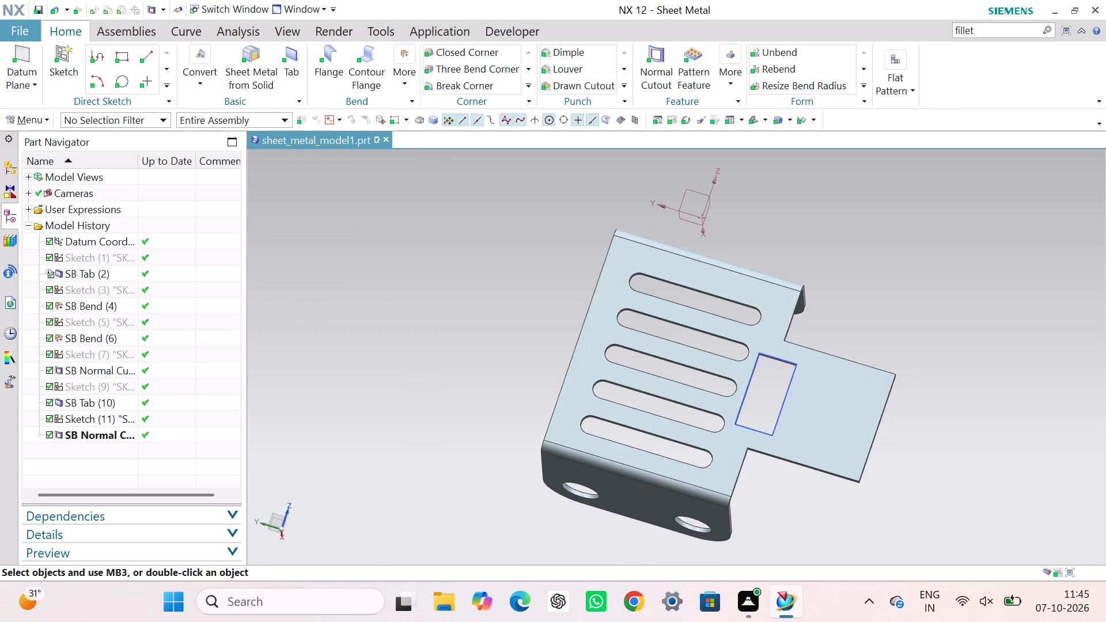
click(391, 323)
Hide the rectangle sketch used for the cutout.
right_click(75, 416)
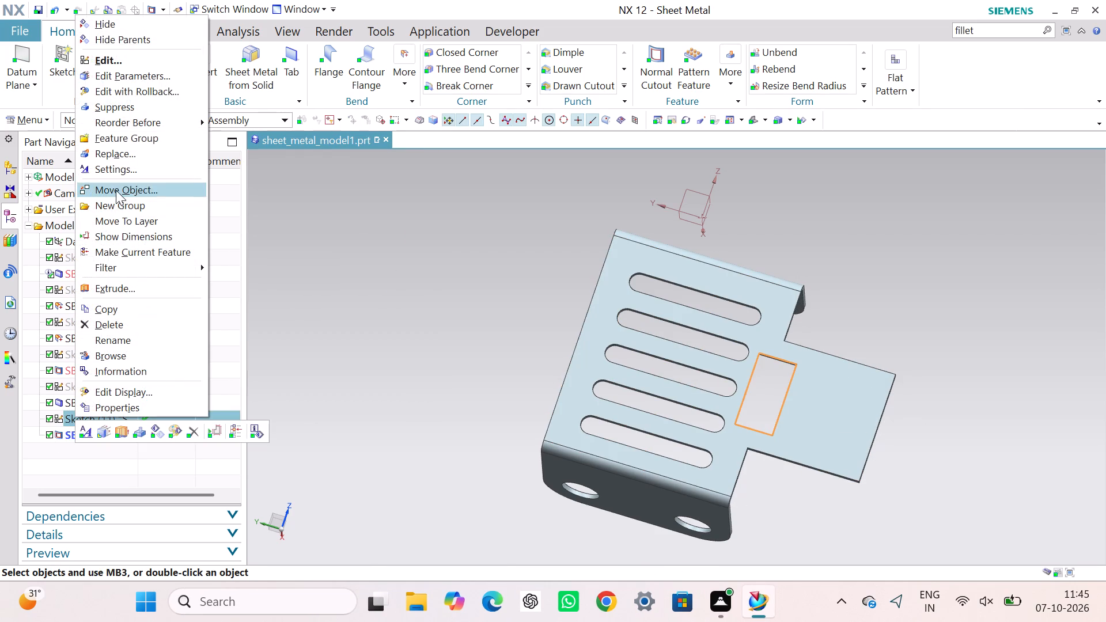
click(131, 22)
click(334, 267)
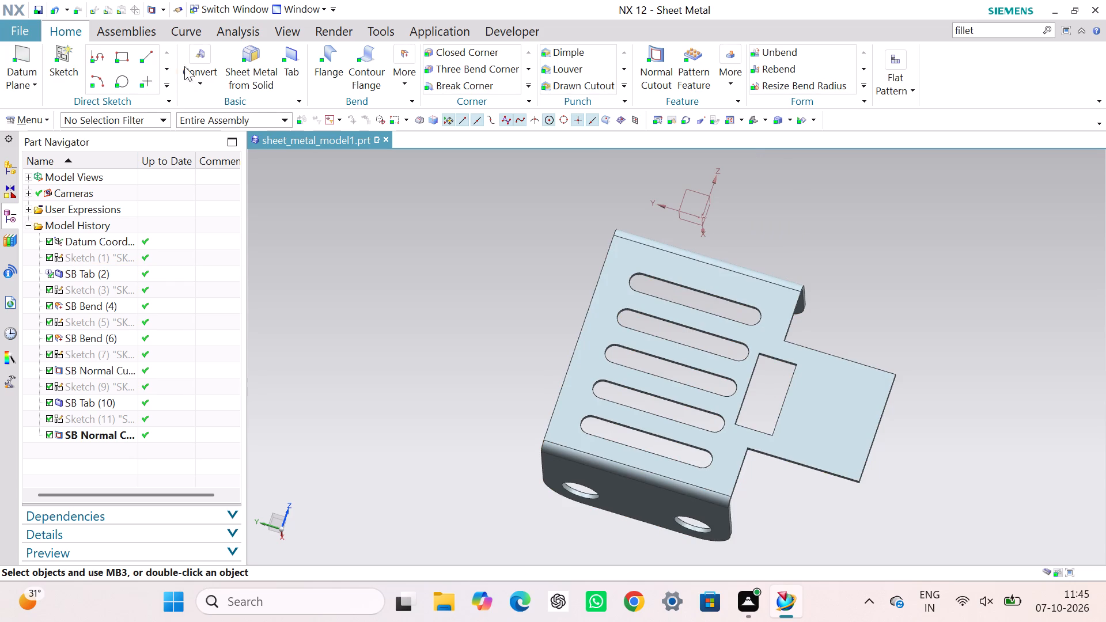
Sketch a vertical bend line on the web face joining the two inner corners where the side tab meets the web, and finish the sketch.
click(43, 124)
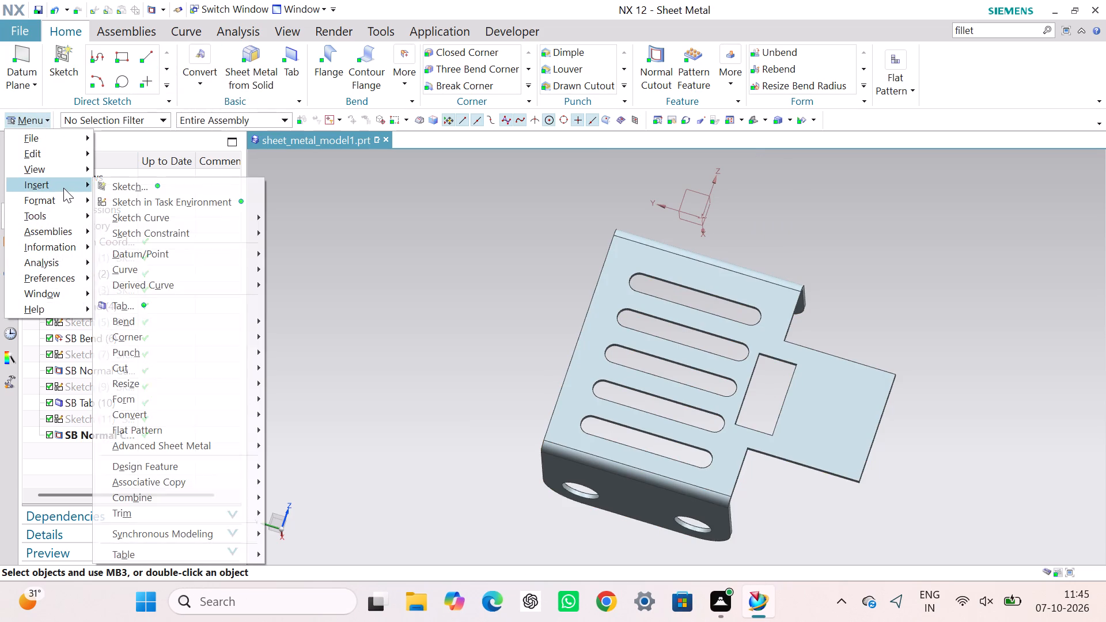
click(95, 199)
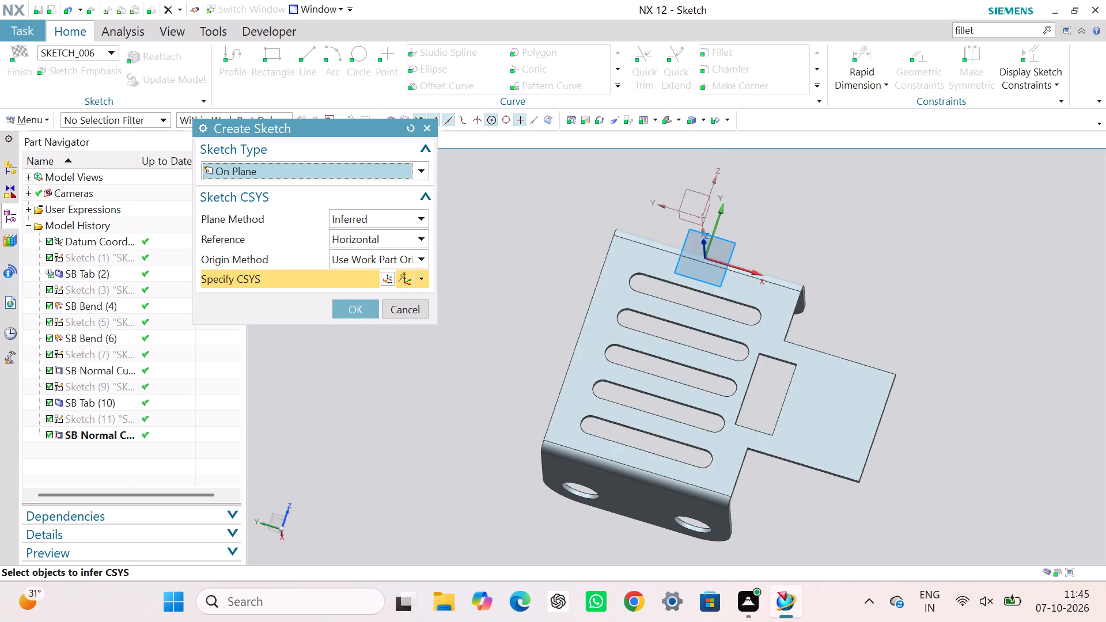
click(775, 324)
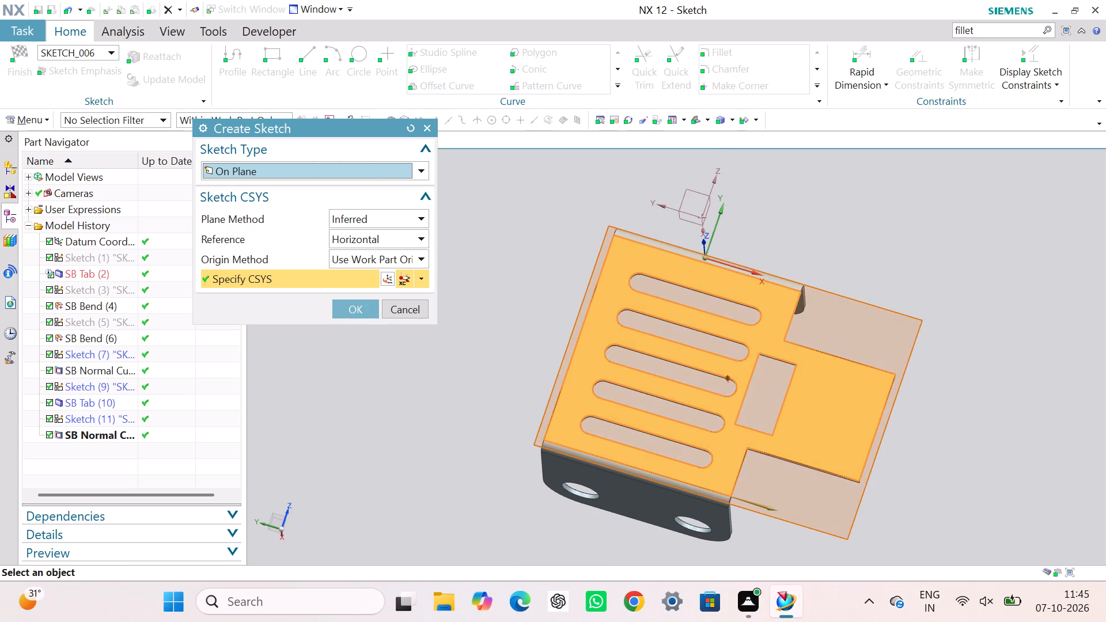
click(369, 312)
scroll(731, 443, up, 3)
scroll(731, 443, down, 3)
middle_drag(731, 443, 622, 307)
right_drag(731, 443, 622, 307)
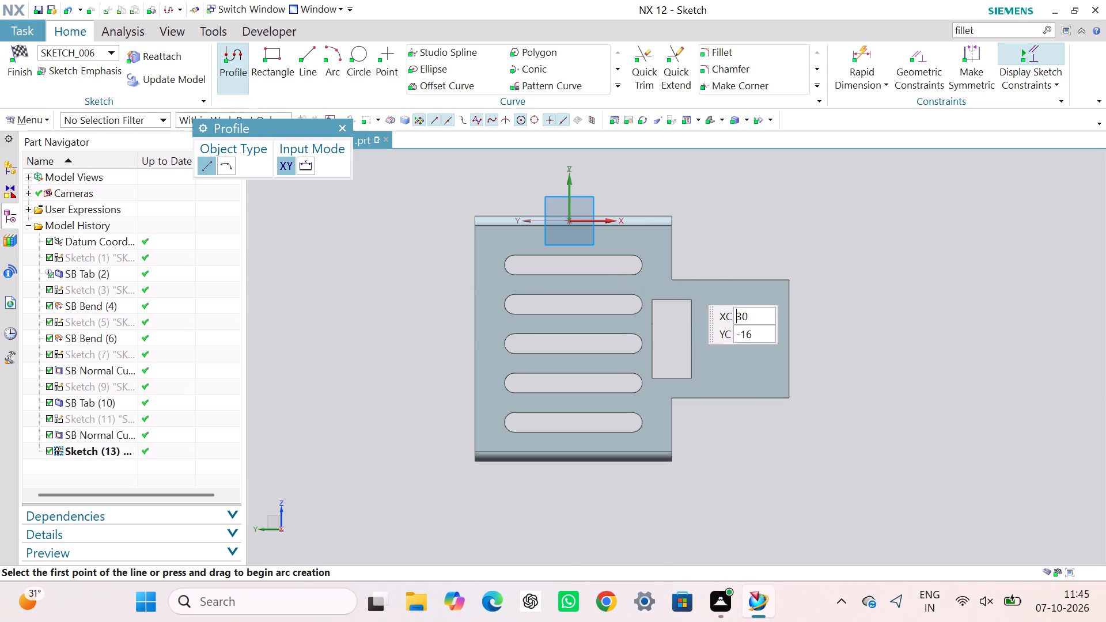
click(673, 281)
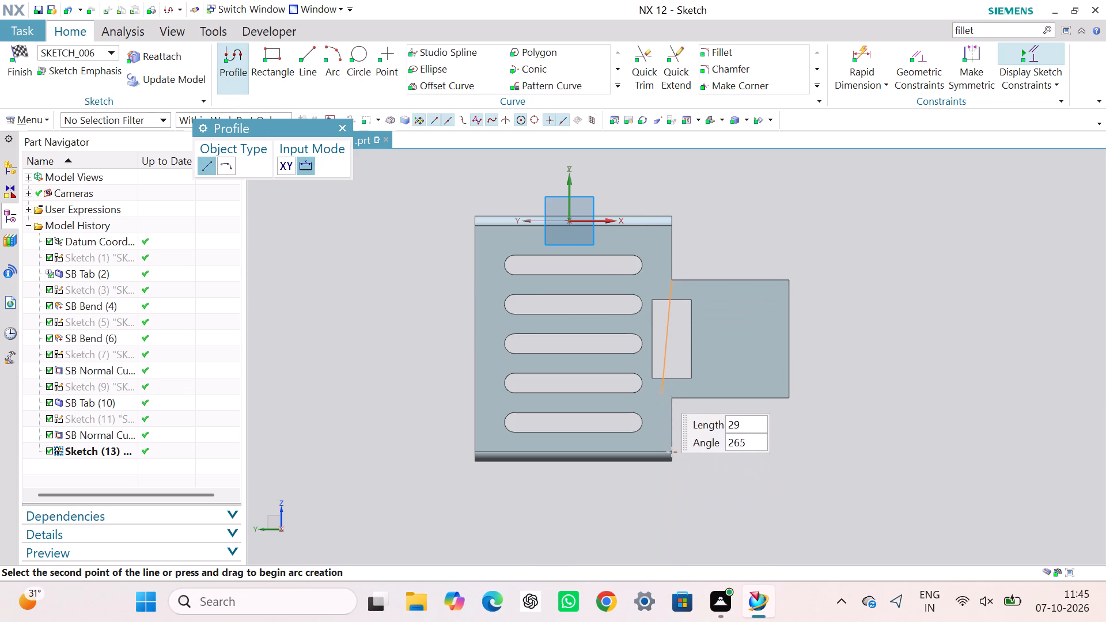
click(669, 399)
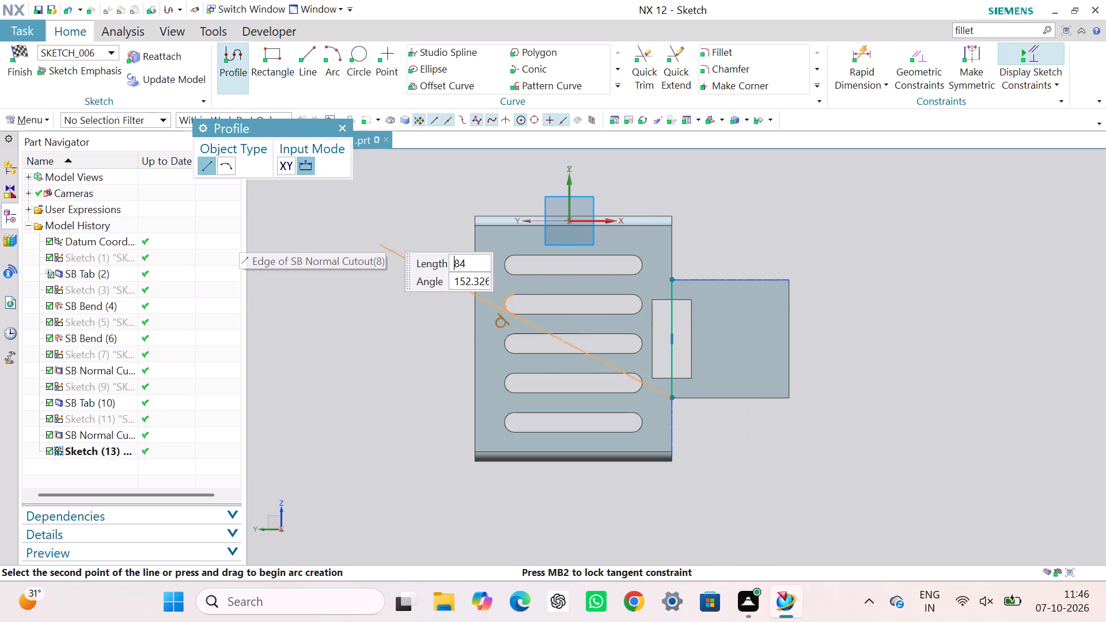
click(343, 123)
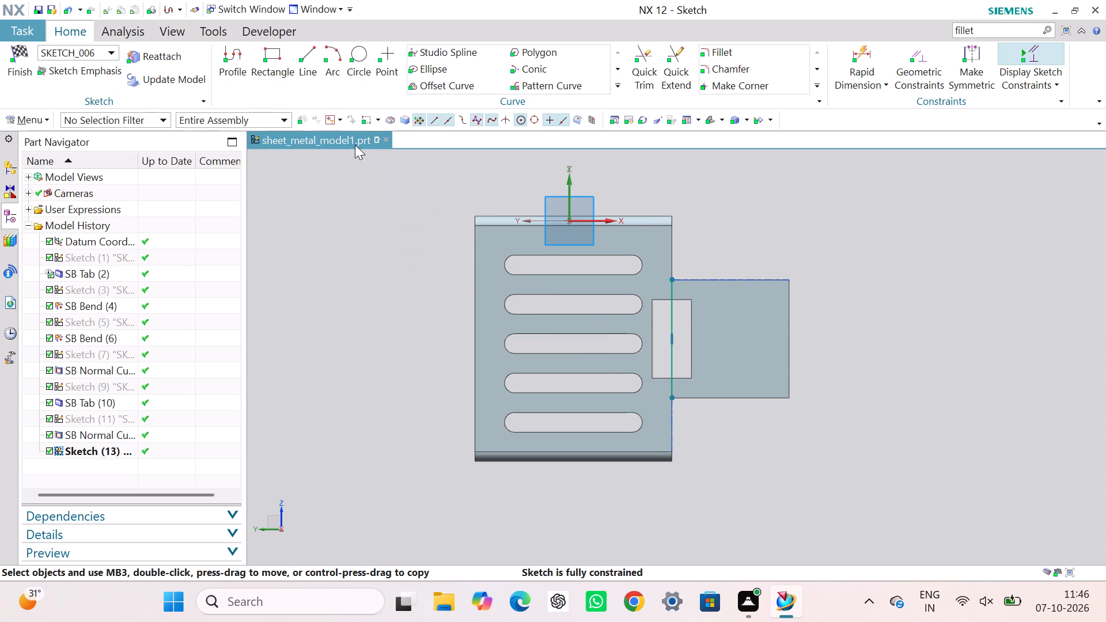
click(23, 66)
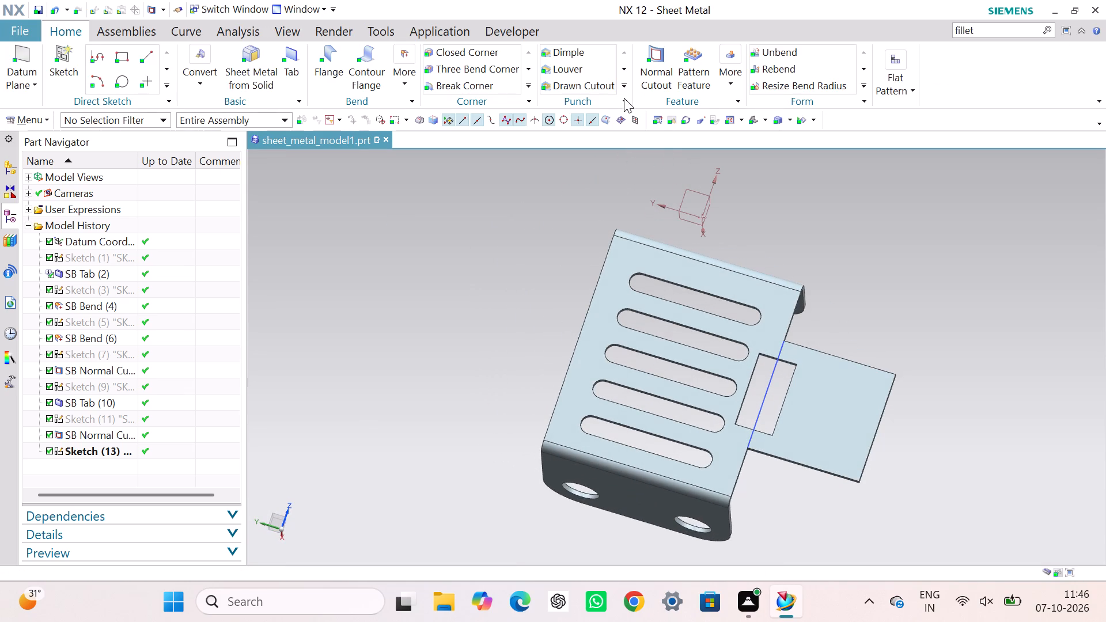
Bend the side tab 90° along the sketched line with Outer Mold Line inset and Extend Section enabled.
click(407, 86)
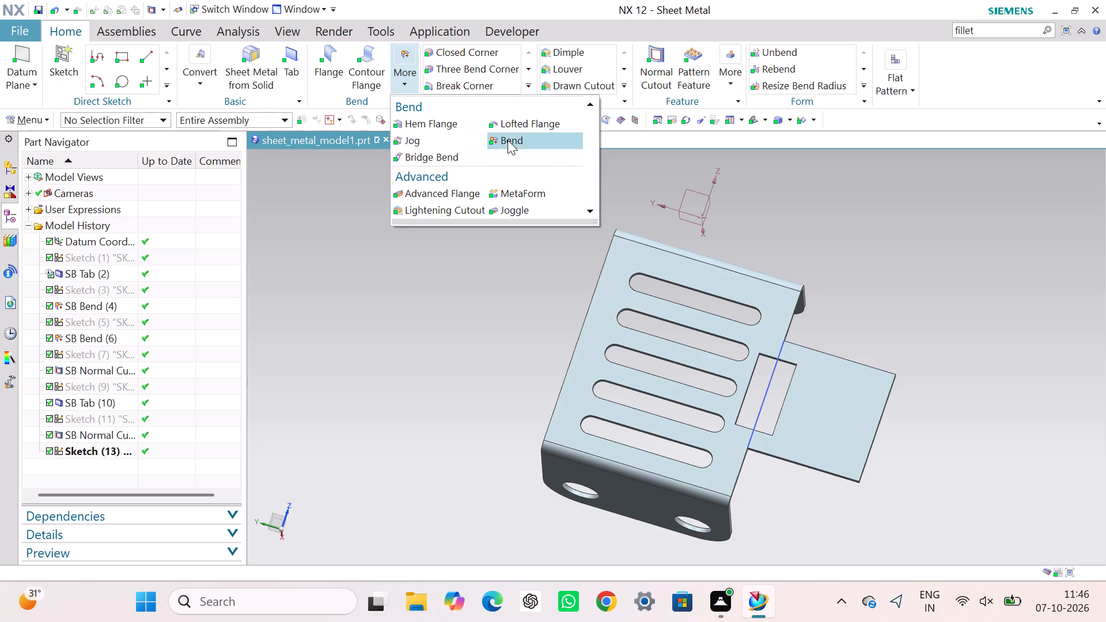
click(507, 140)
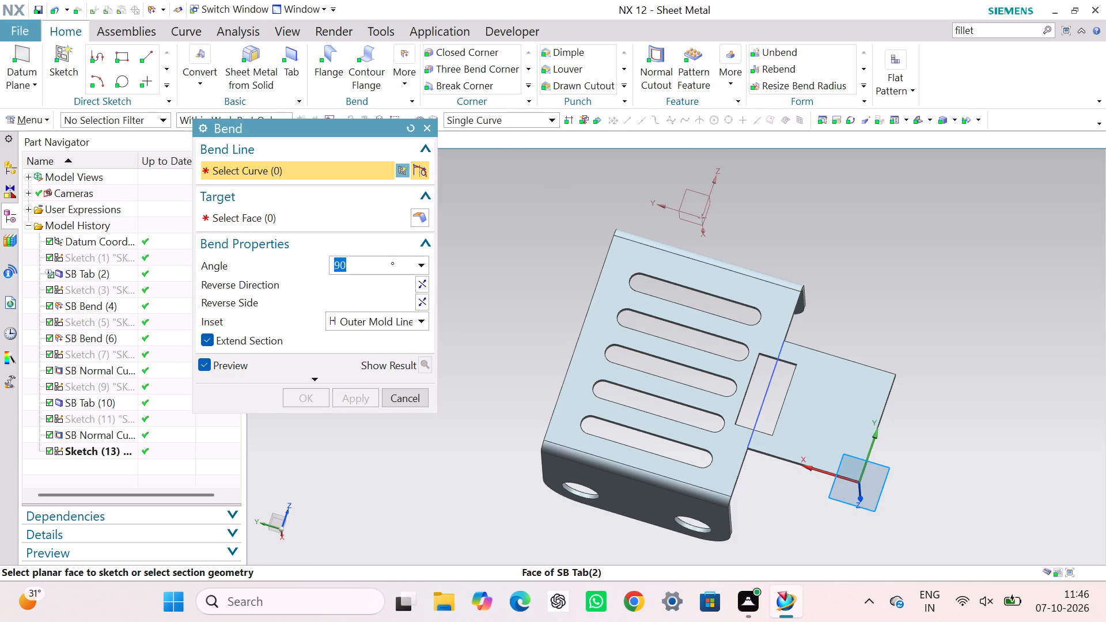
click(770, 382)
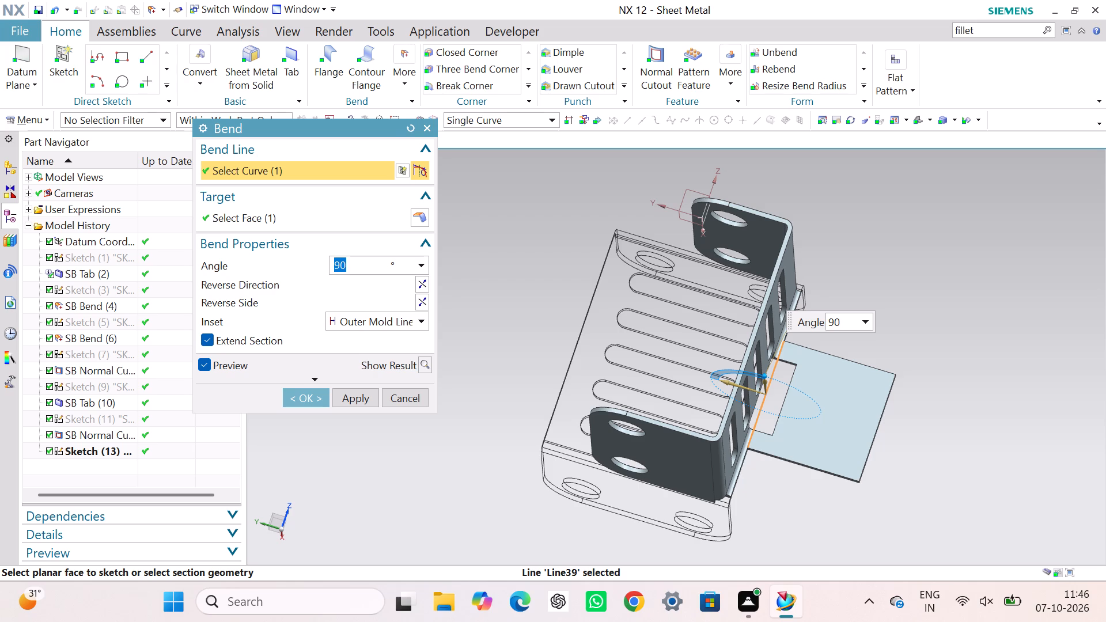
click(311, 398)
click(495, 392)
Hide the bend line sketch.
middle_drag(497, 396, 409, 327)
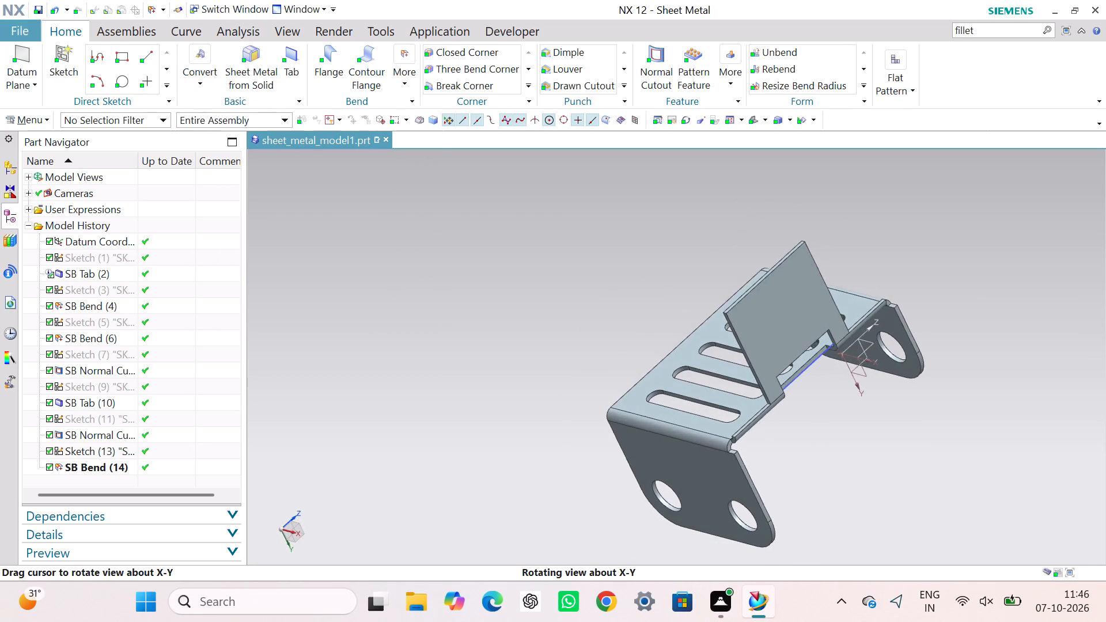
middle_drag(409, 327, 415, 340)
click(397, 336)
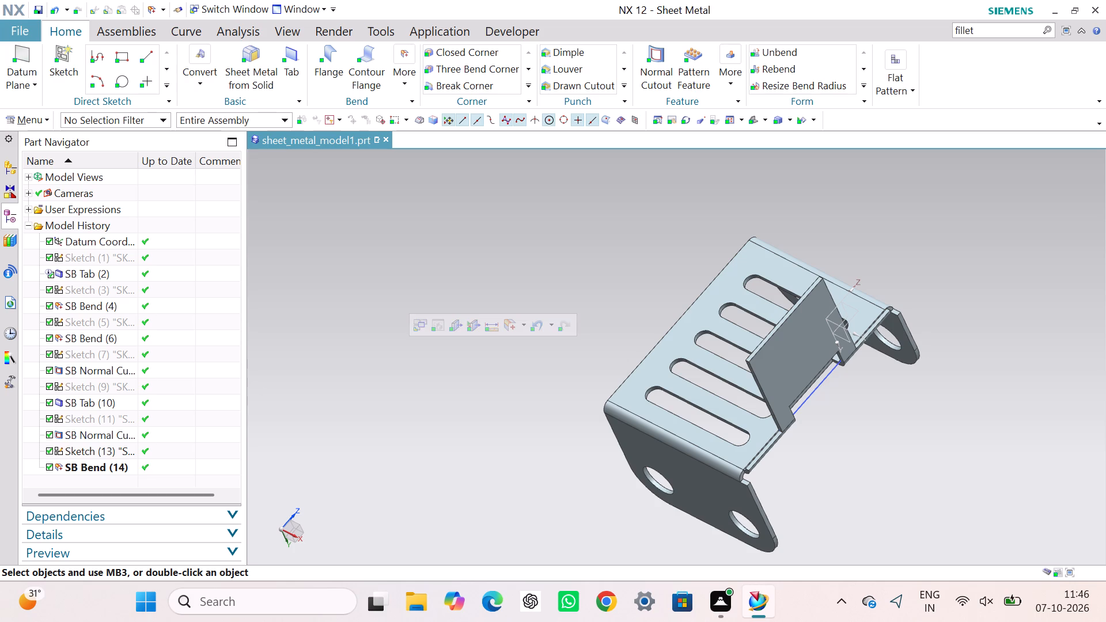
right_click(107, 452)
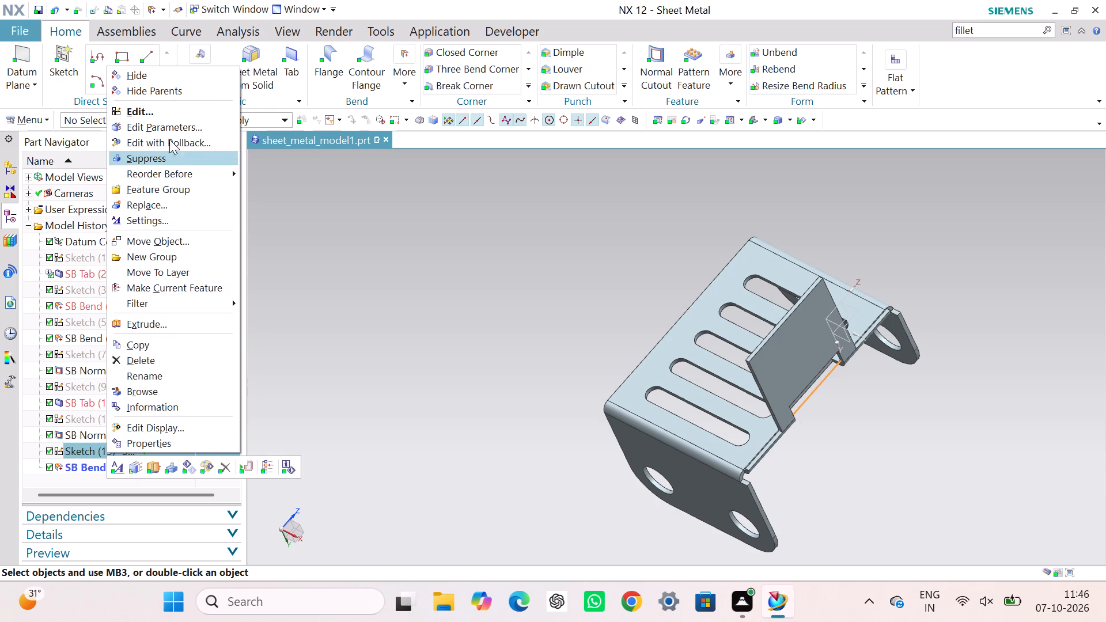
click(178, 72)
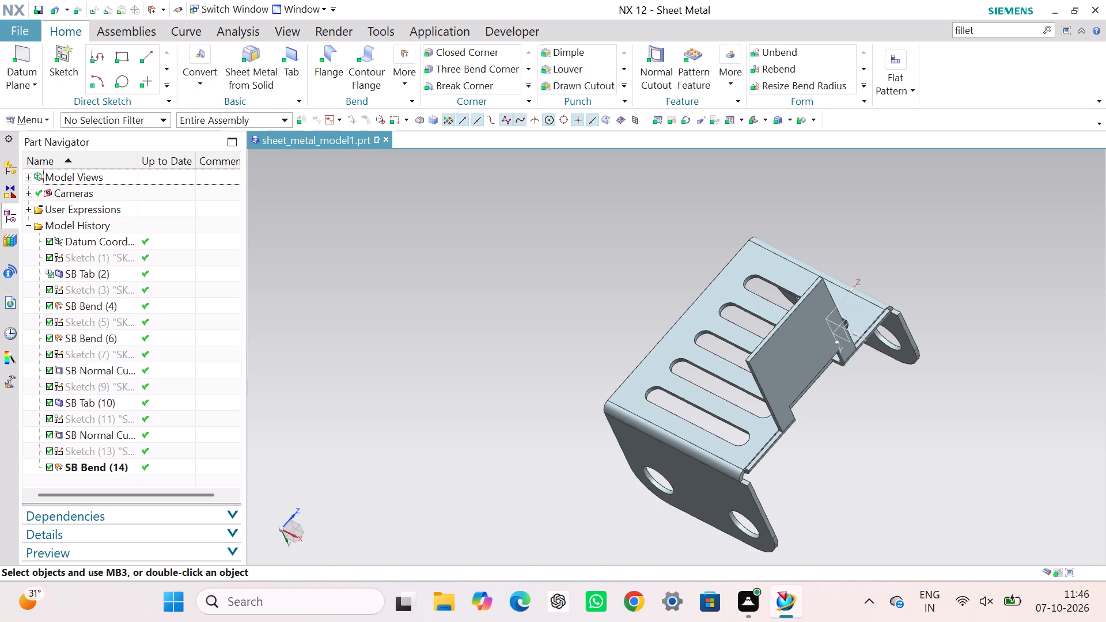
Examine the bent side tab, its cutout and the web edge from several sides of the part.
middle_drag(449, 374, 446, 337)
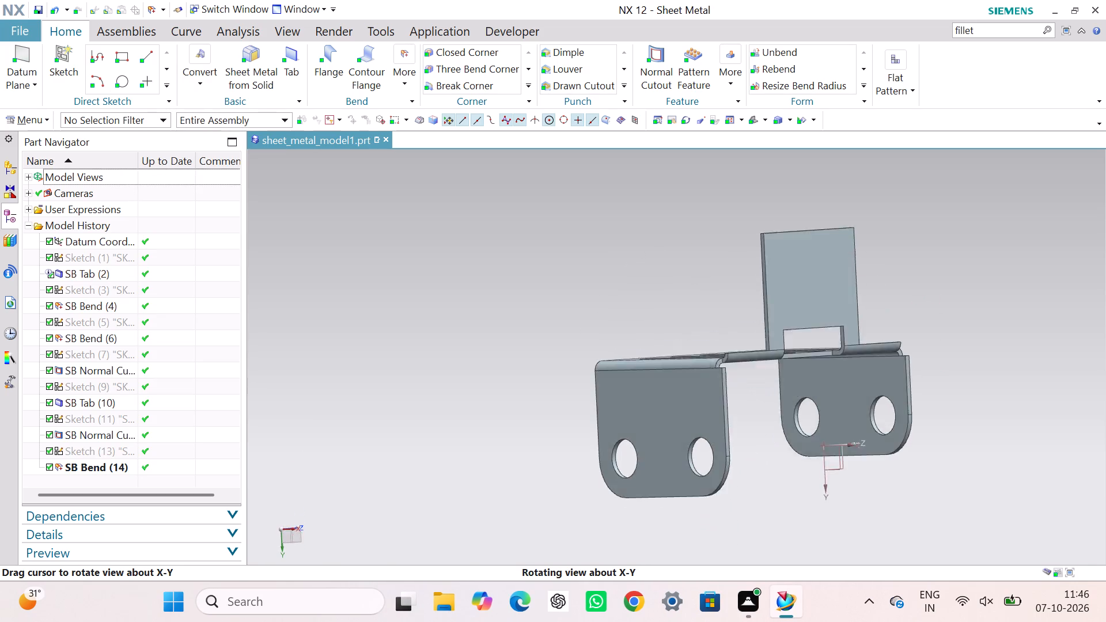
middle_drag(446, 337, 437, 374)
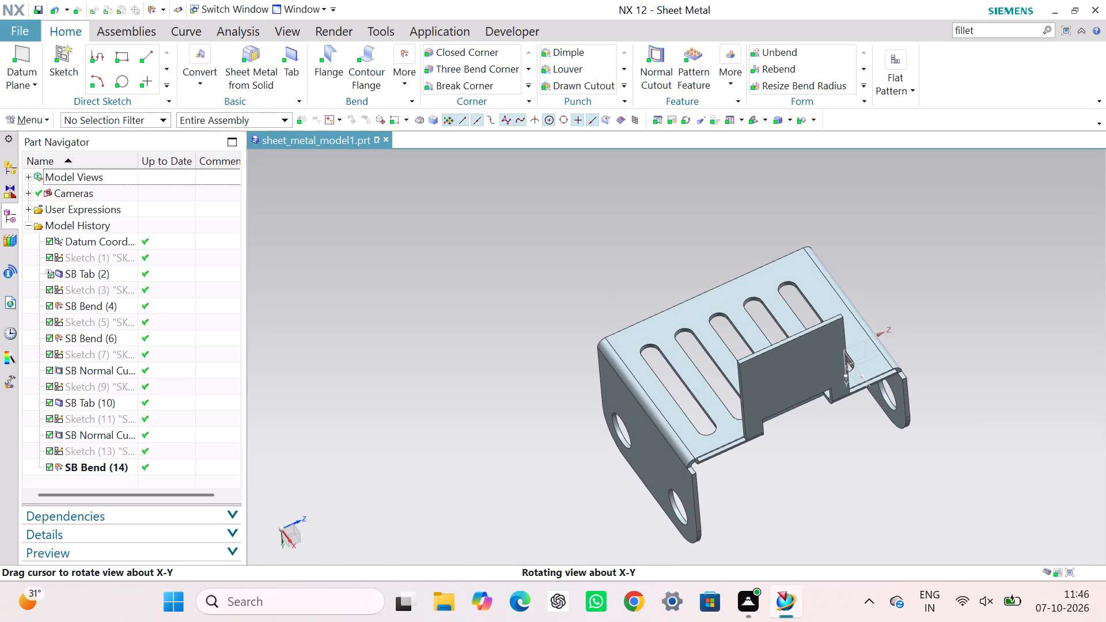
middle_drag(437, 374, 416, 336)
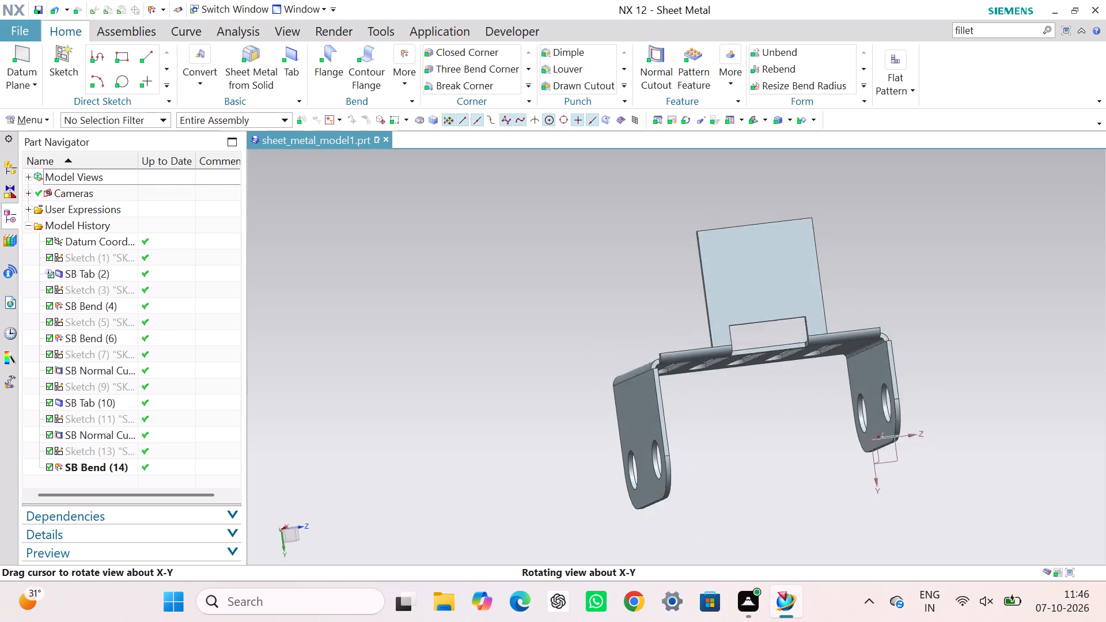
middle_drag(416, 336, 421, 348)
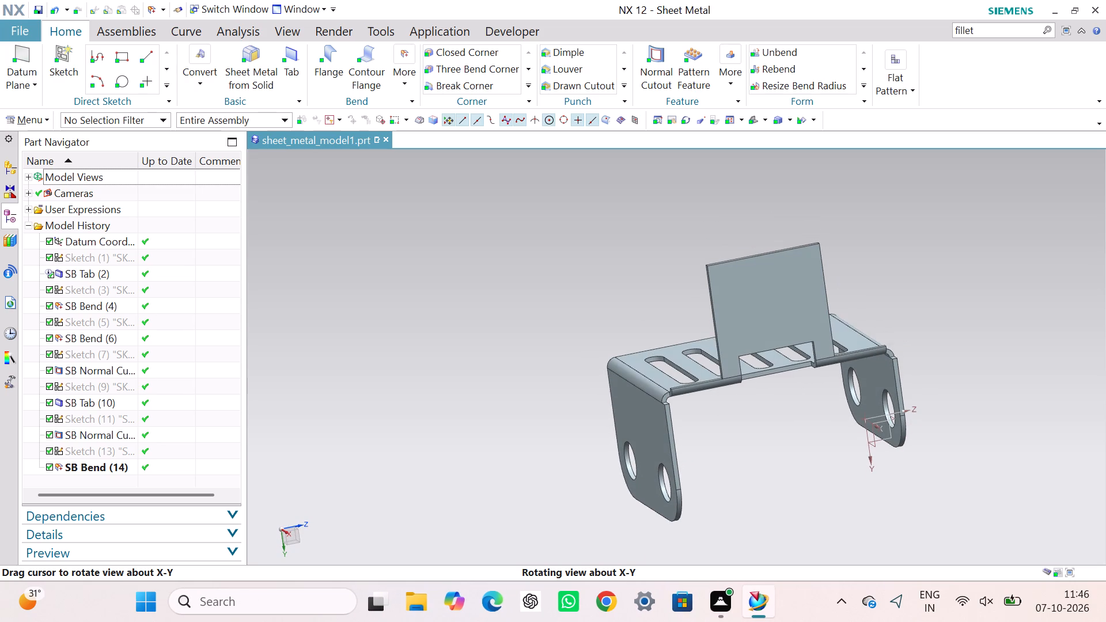
middle_drag(421, 348, 482, 402)
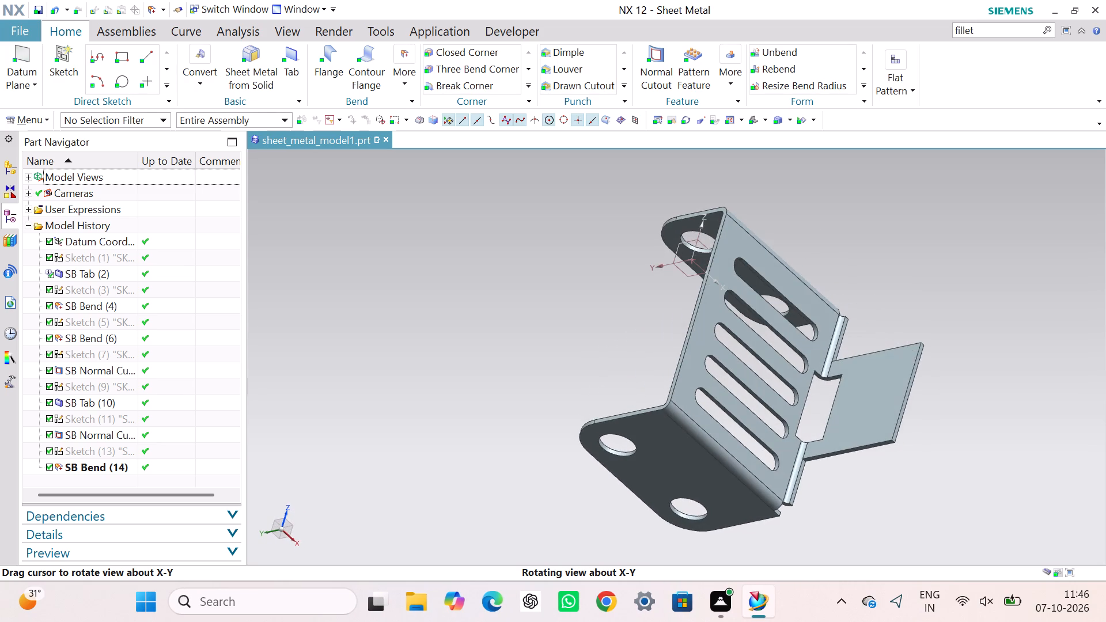
middle_drag(482, 402, 427, 342)
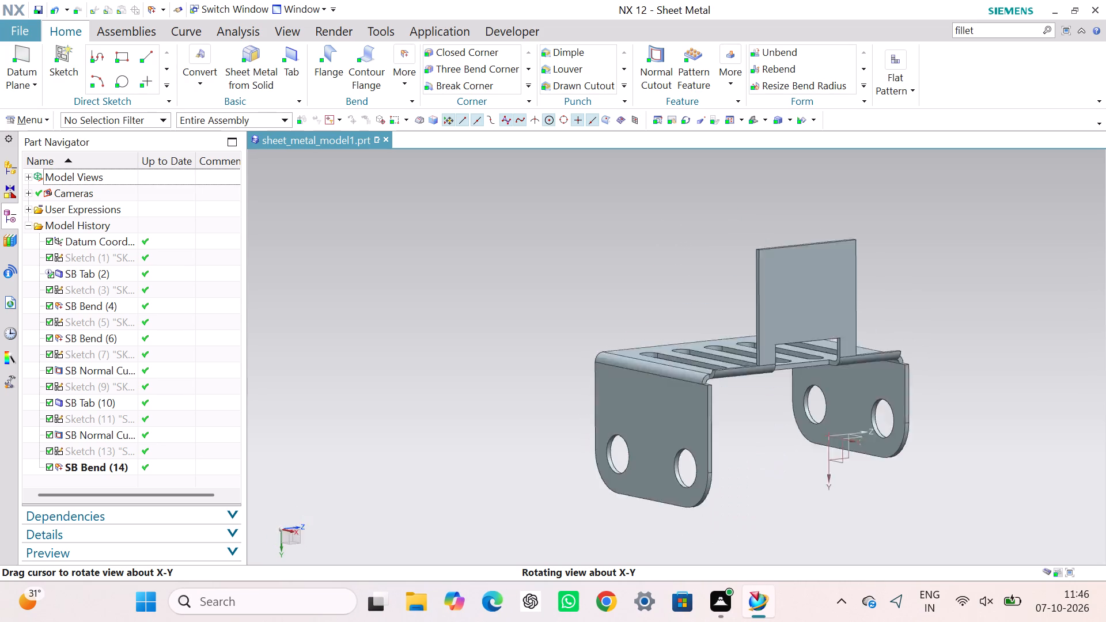
middle_drag(427, 342, 416, 427)
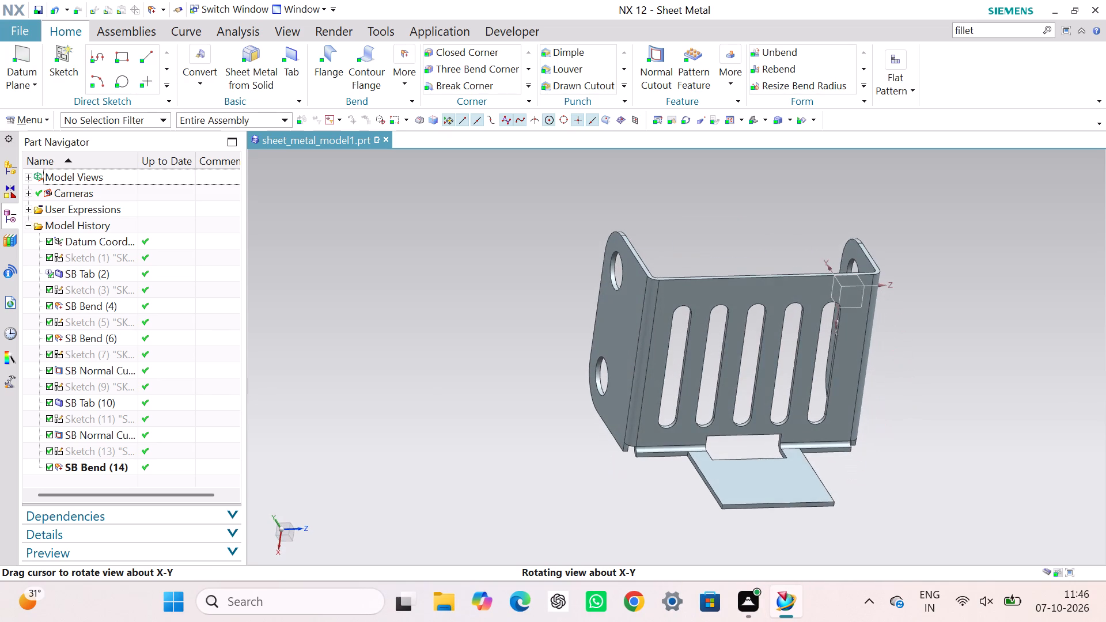
middle_drag(416, 427, 363, 314)
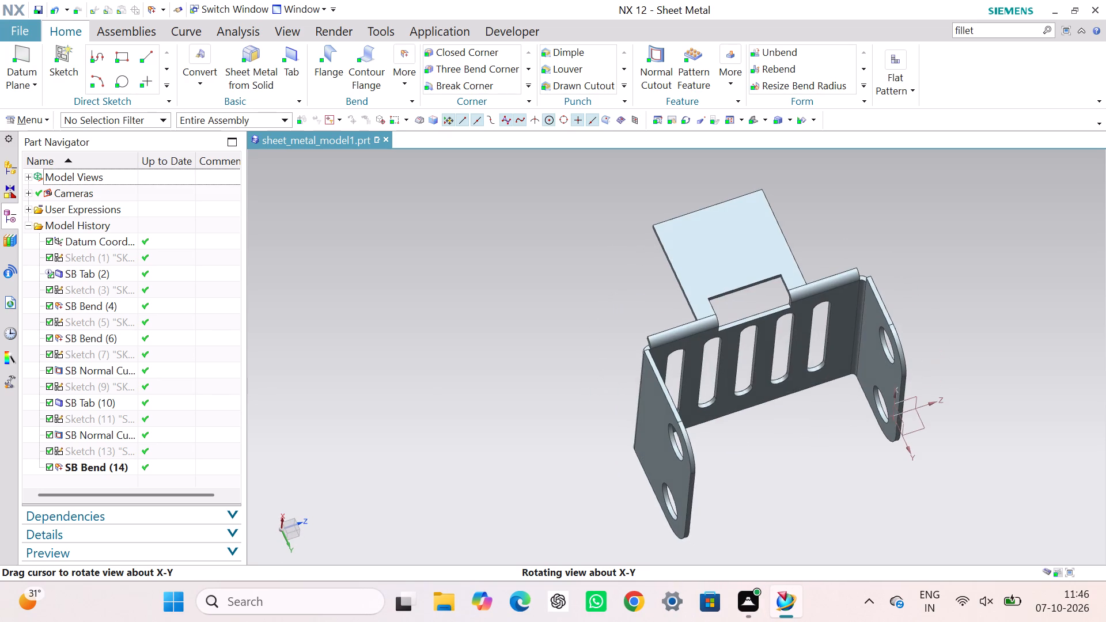
middle_drag(363, 314, 363, 314)
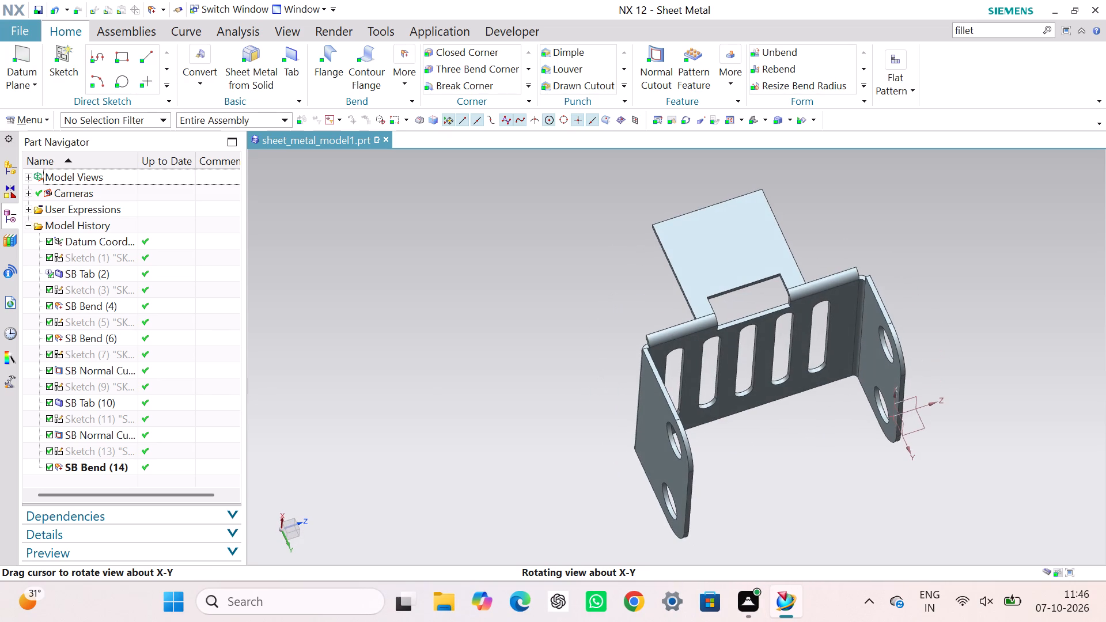
middle_drag(363, 314, 363, 315)
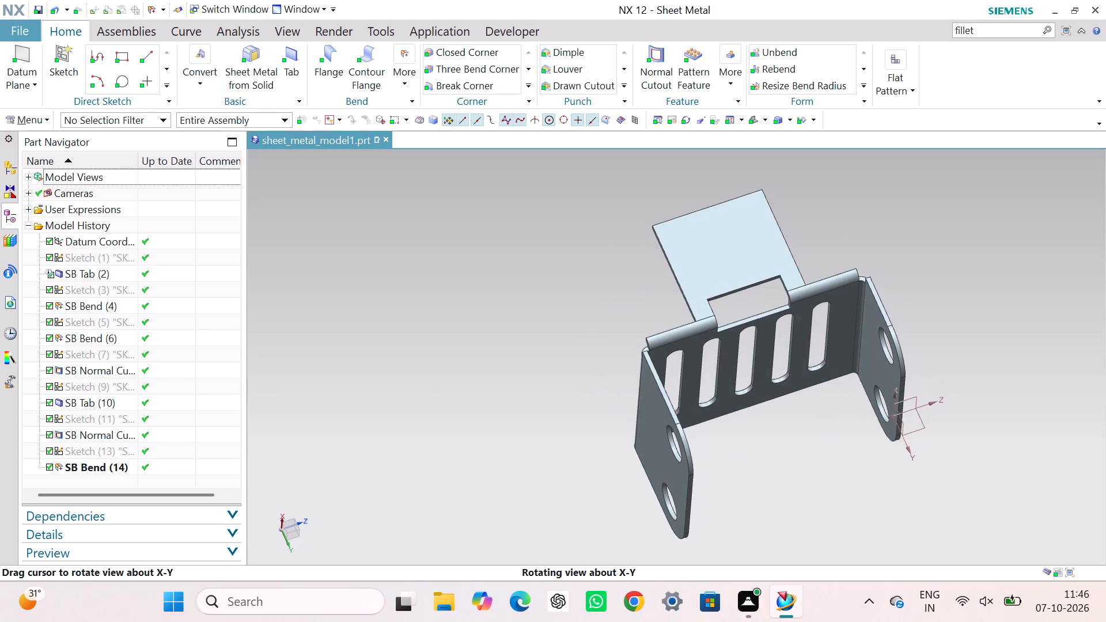
middle_drag(363, 315, 408, 412)
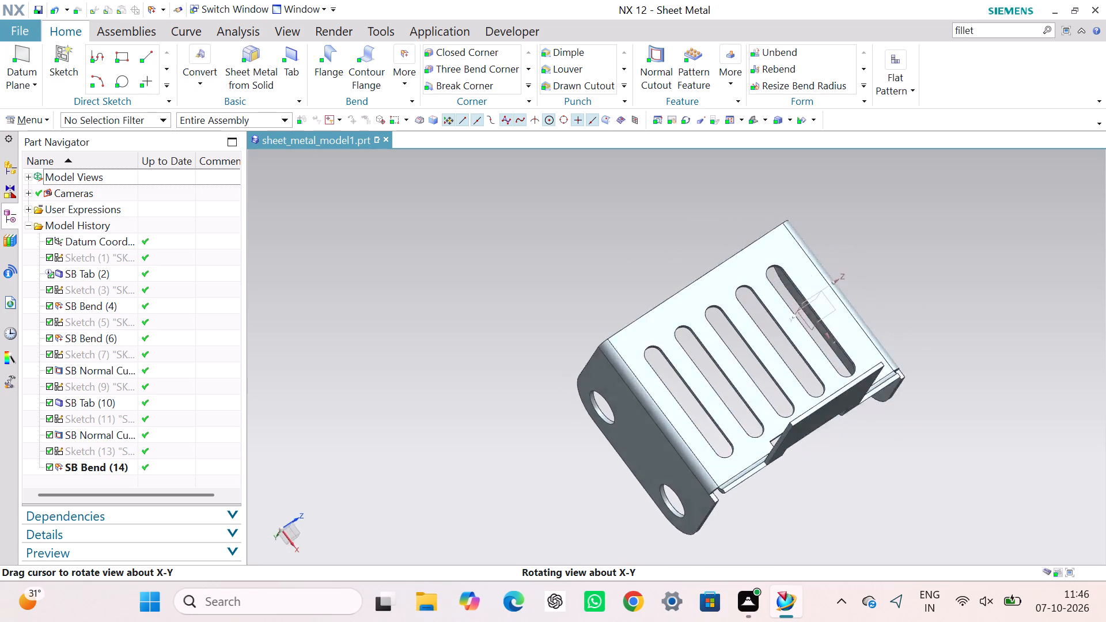
middle_drag(408, 412, 407, 409)
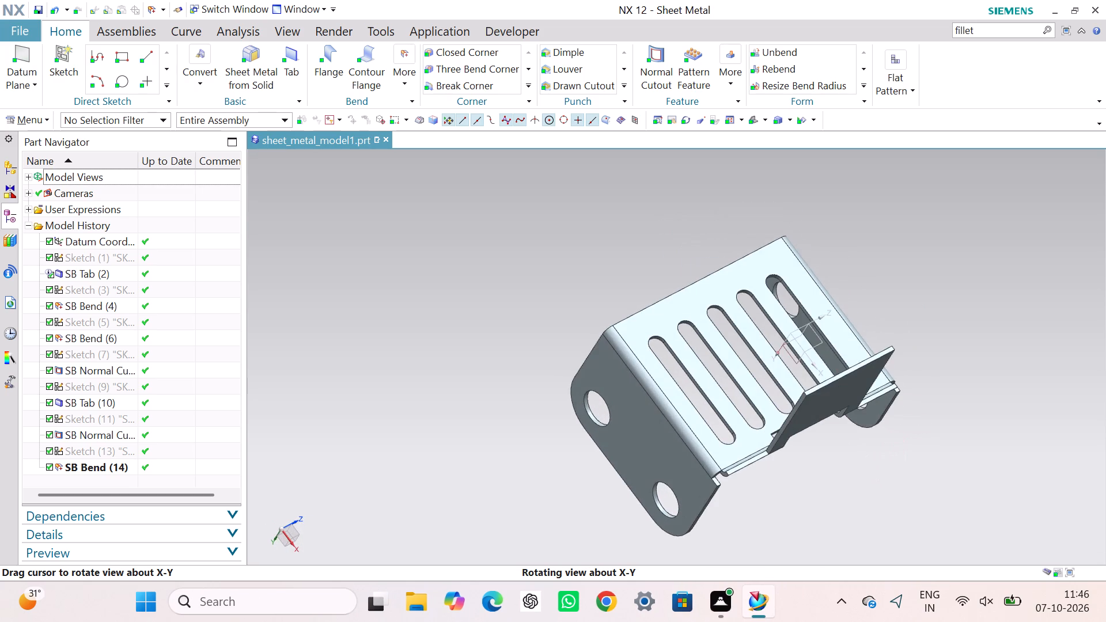
middle_drag(407, 409, 410, 422)
middle_click(412, 411)
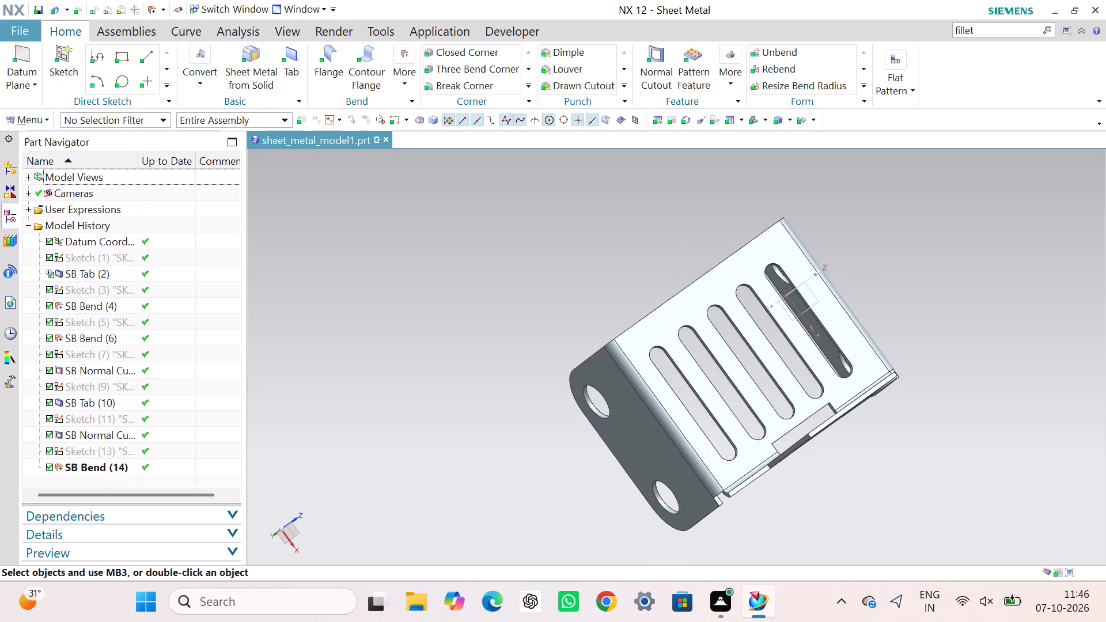
middle_drag(526, 298, 537, 268)
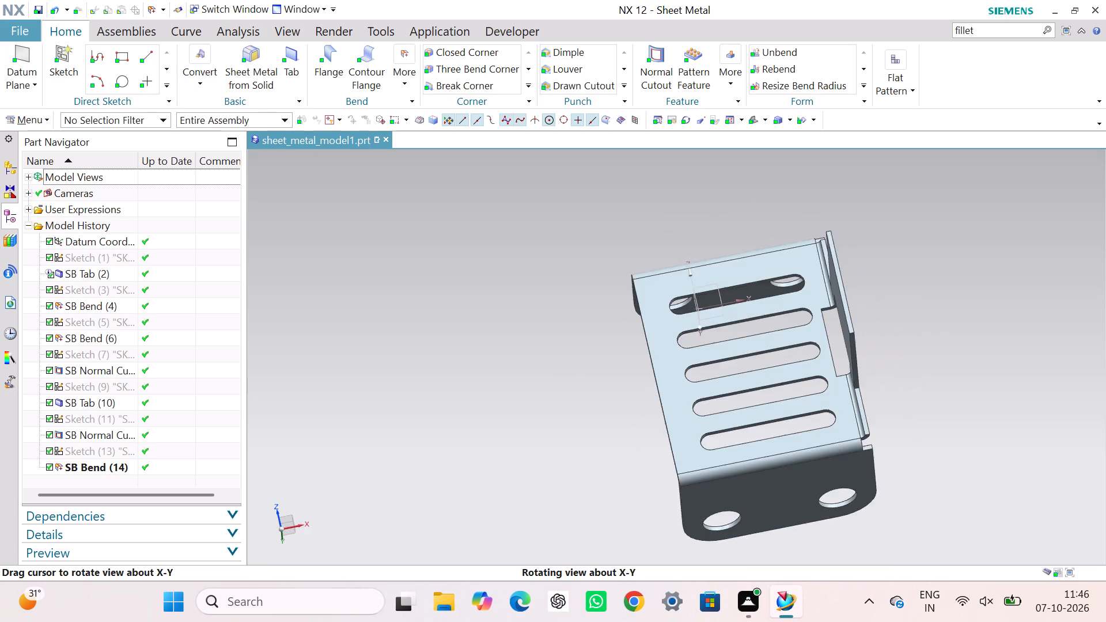
middle_drag(537, 268, 547, 252)
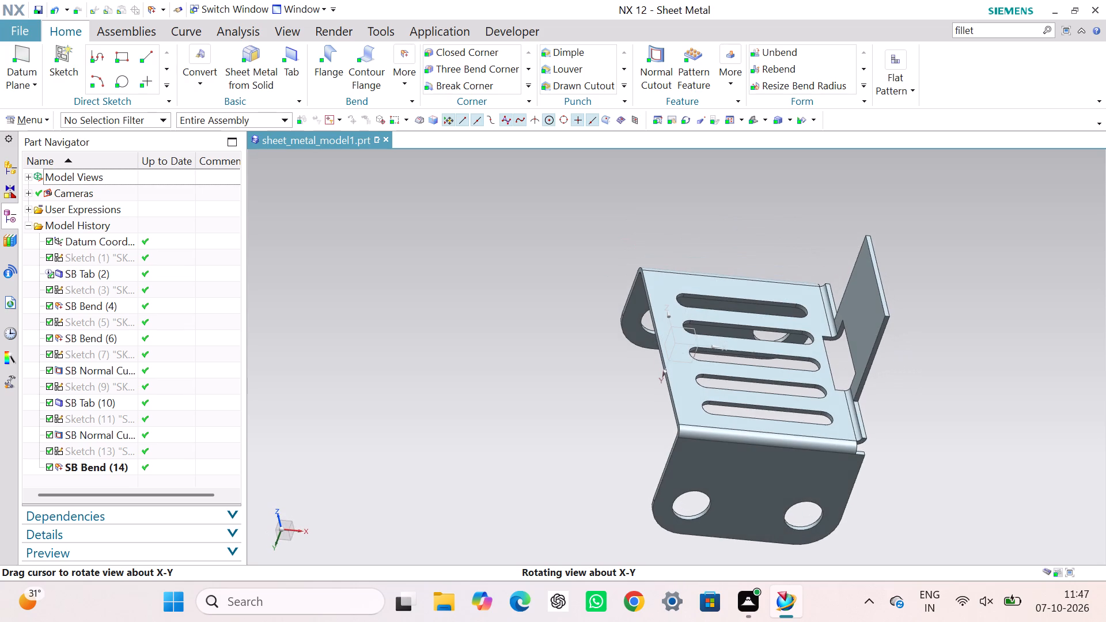
middle_drag(547, 252, 540, 251)
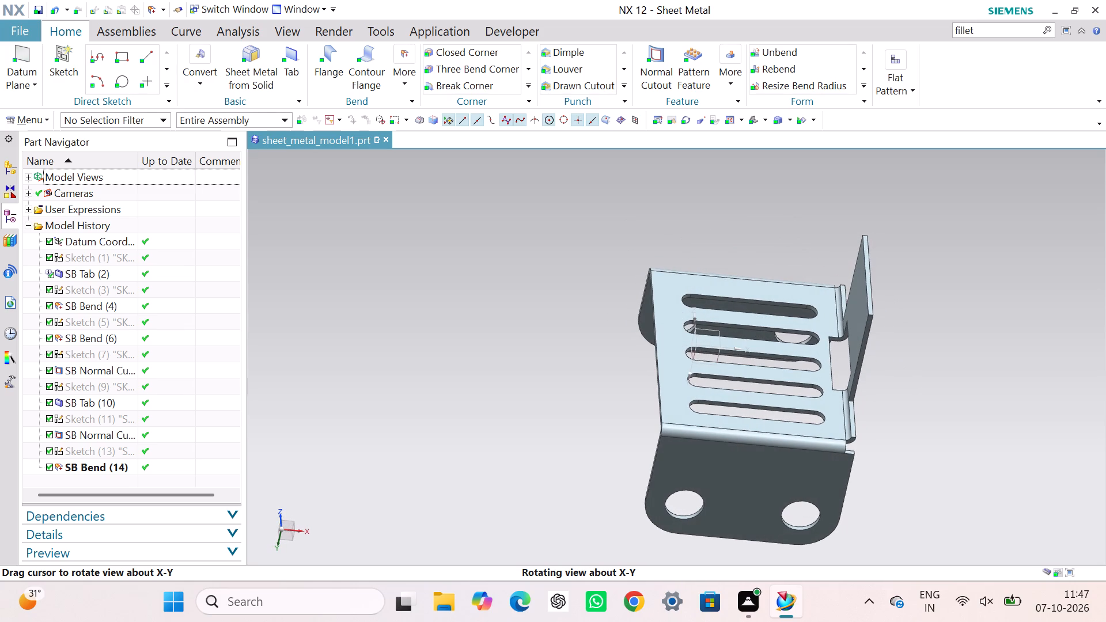
middle_drag(540, 251, 539, 251)
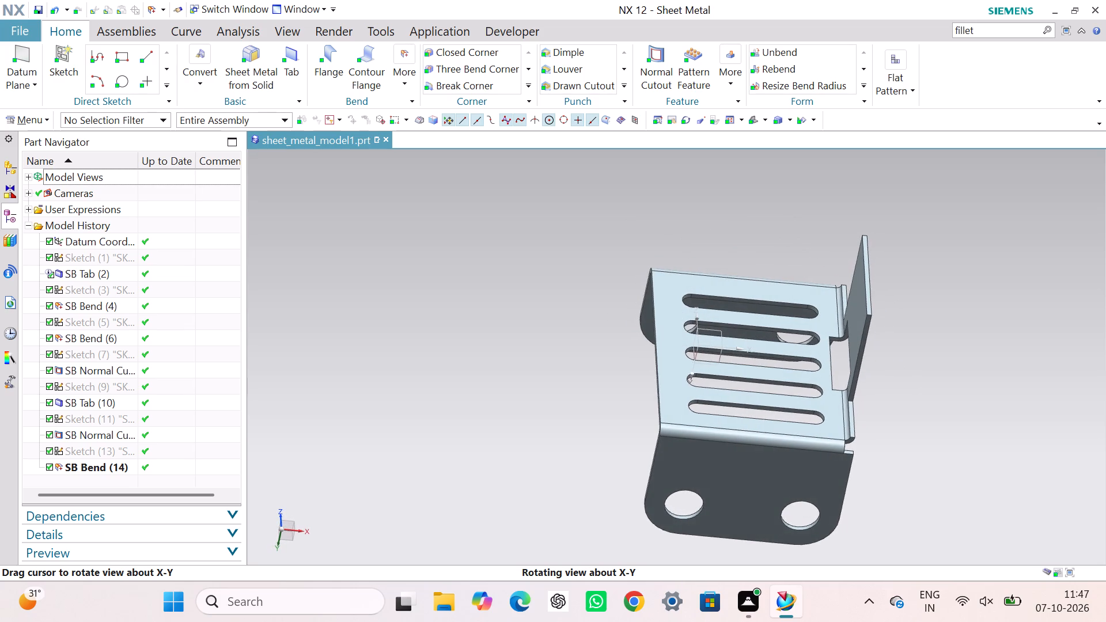
middle_drag(539, 251, 549, 280)
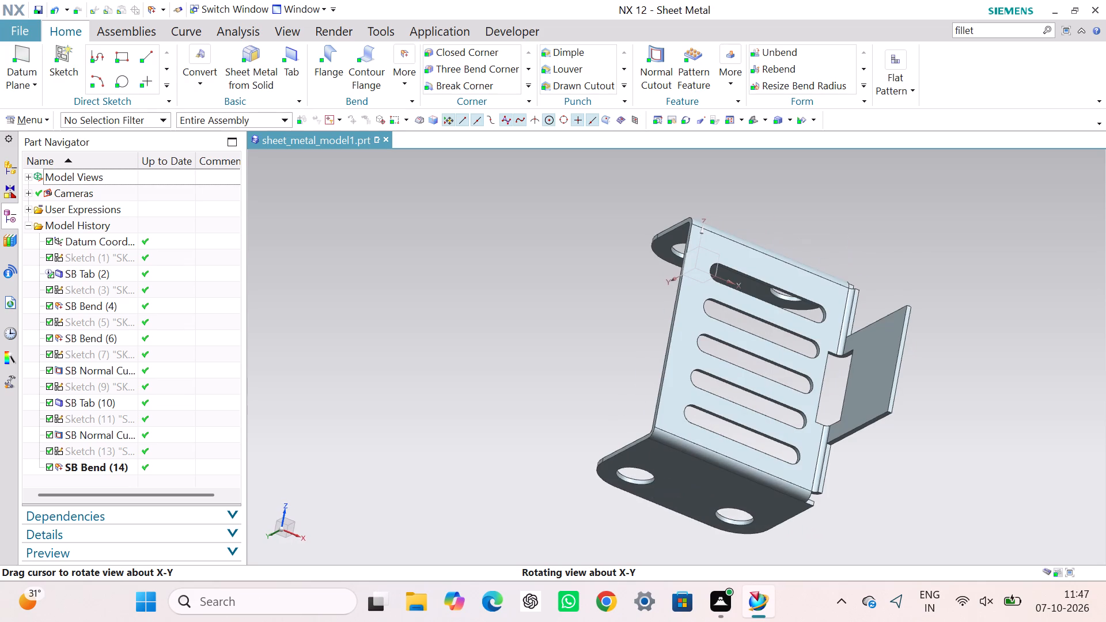
middle_drag(549, 280, 550, 280)
Undo the hiding of the bend line sketch and the 90° bend of the side tab.
key(ctrl+z)
key(ctrl+z)
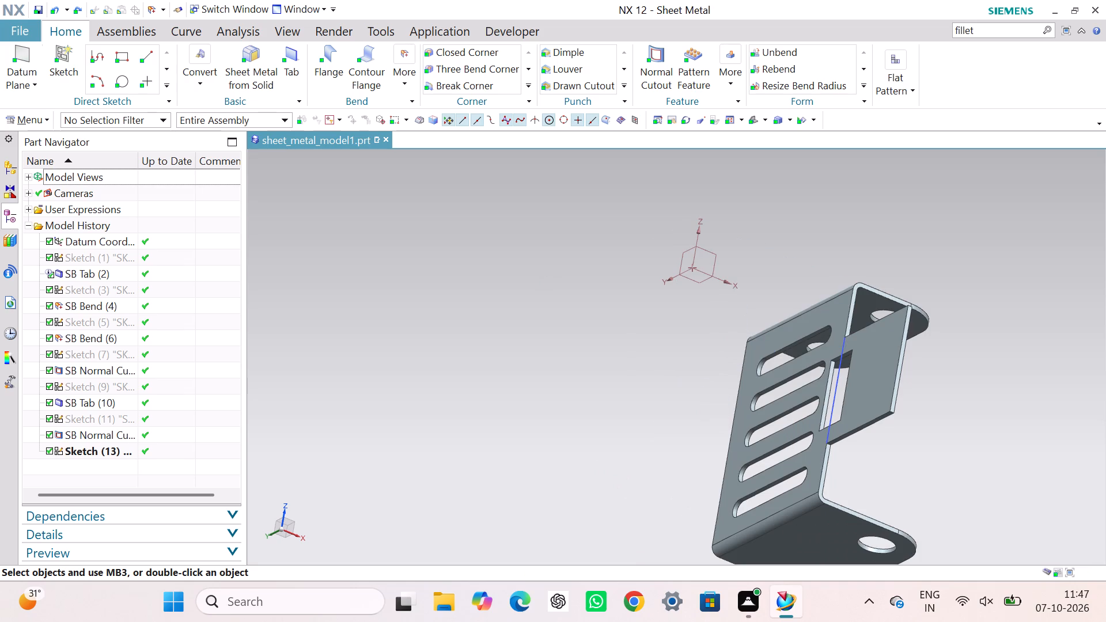
click(510, 282)
Reopen the bend line sketch for editing and delete the vertical line between the tab's two inner corners.
click(100, 447)
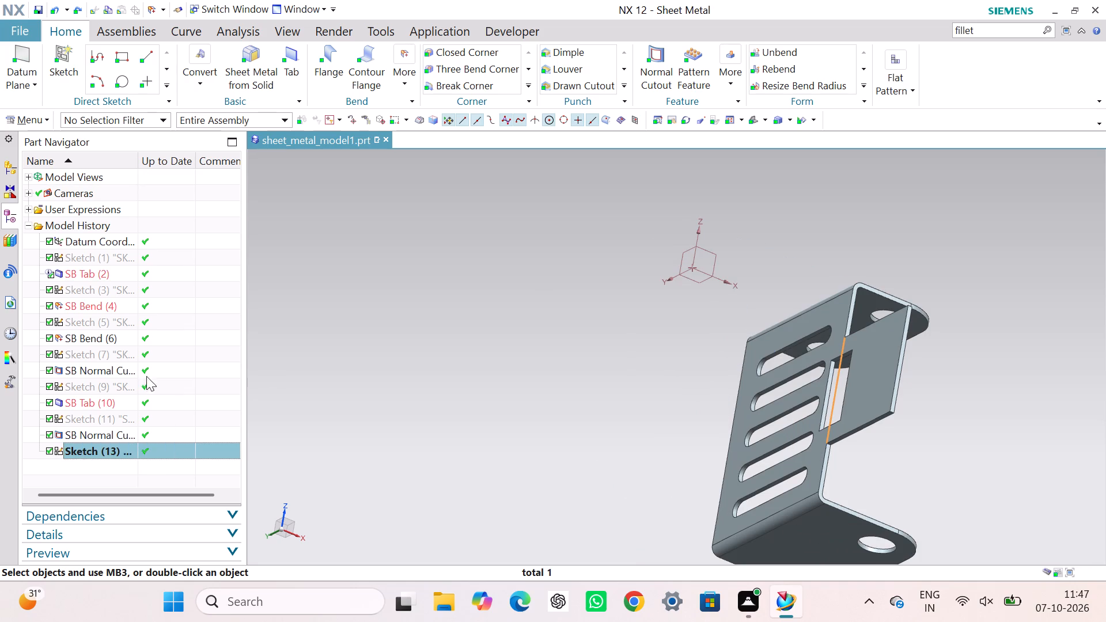
click(435, 407)
click(142, 449)
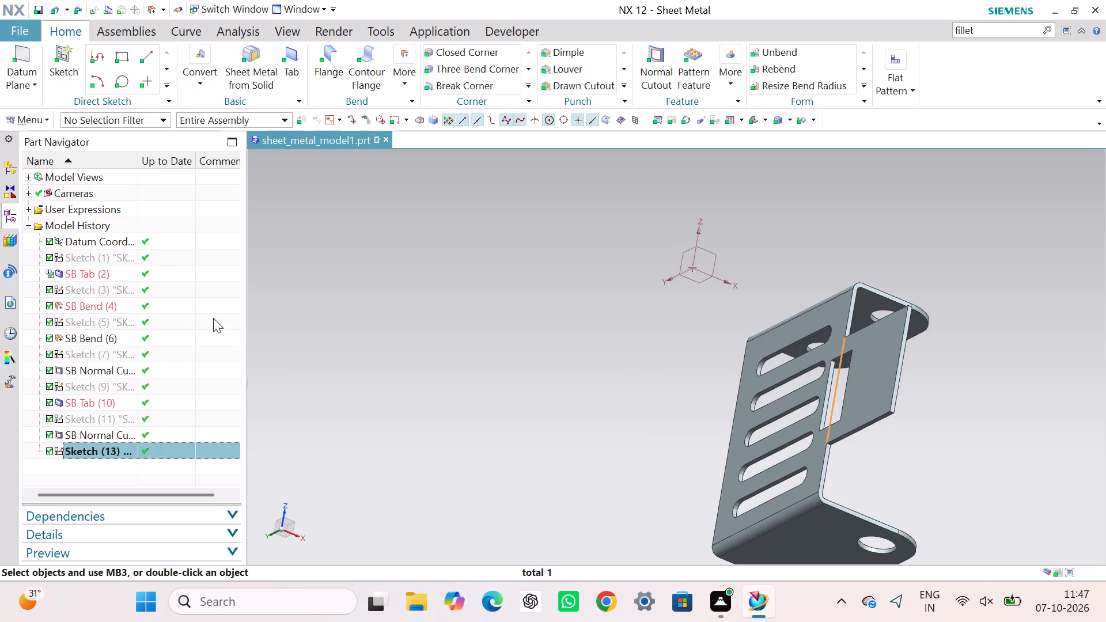
right_click(107, 453)
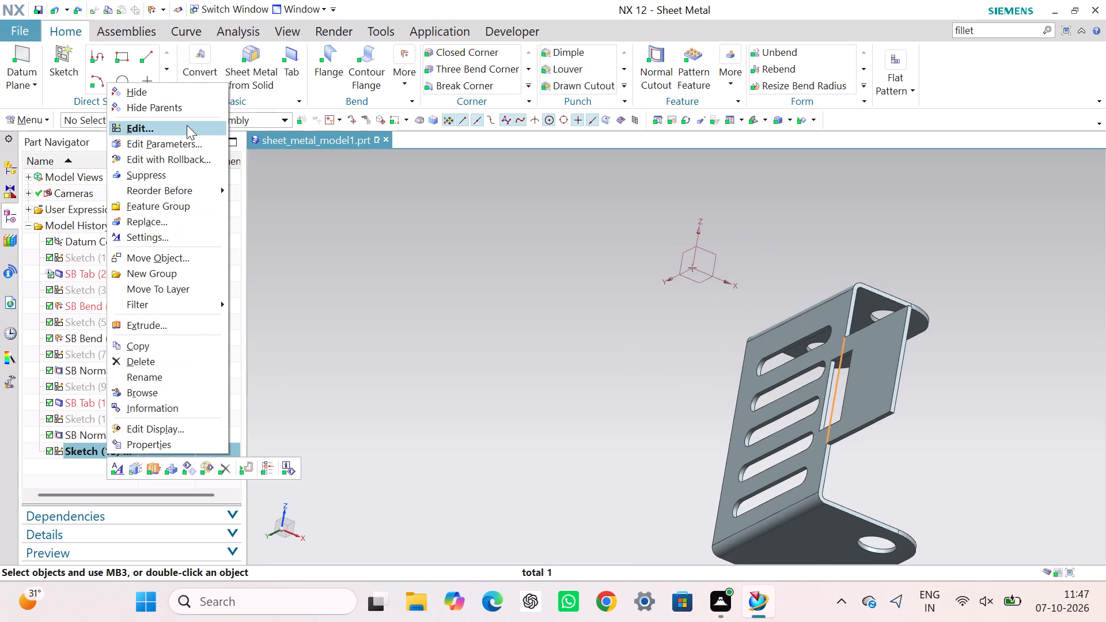
click(187, 126)
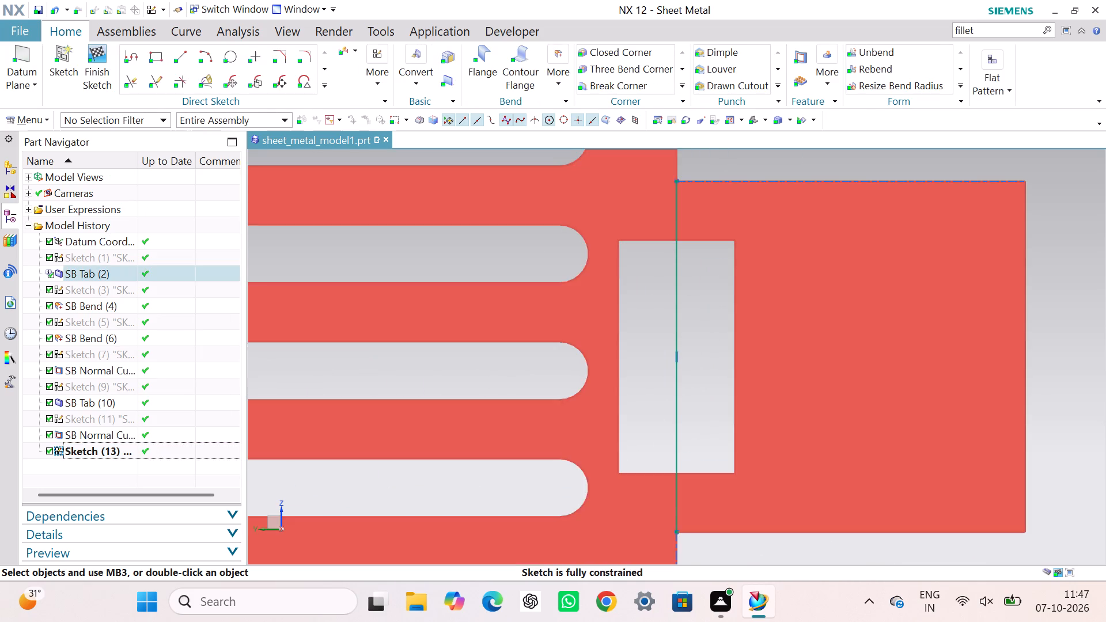
scroll(494, 308, up, 4)
scroll(554, 320, up, 3)
scroll(554, 320, down, 11)
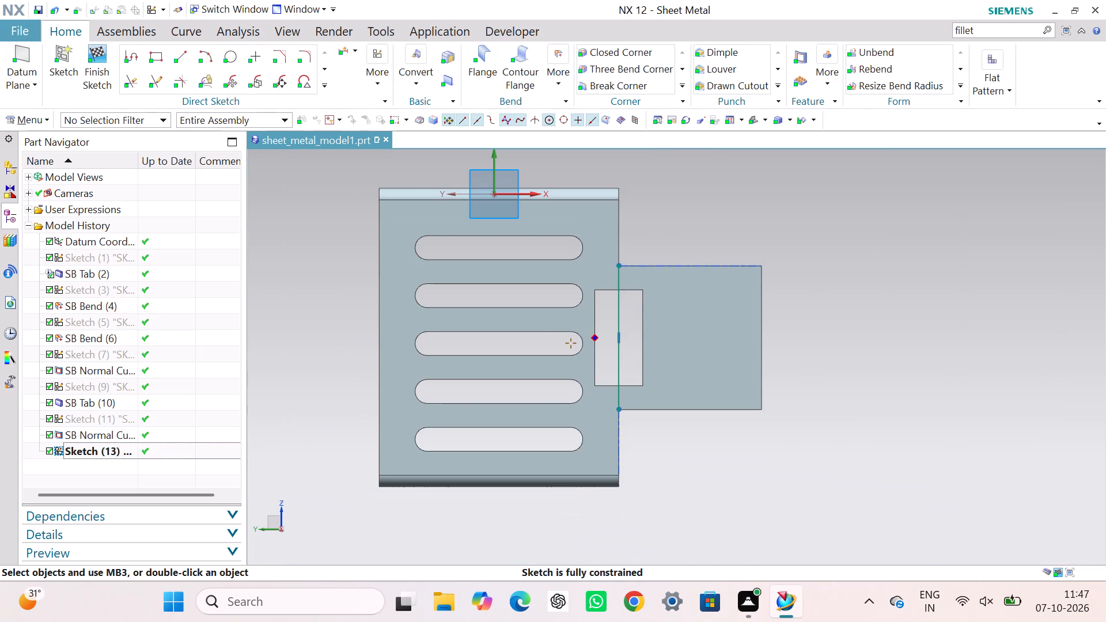
click(619, 311)
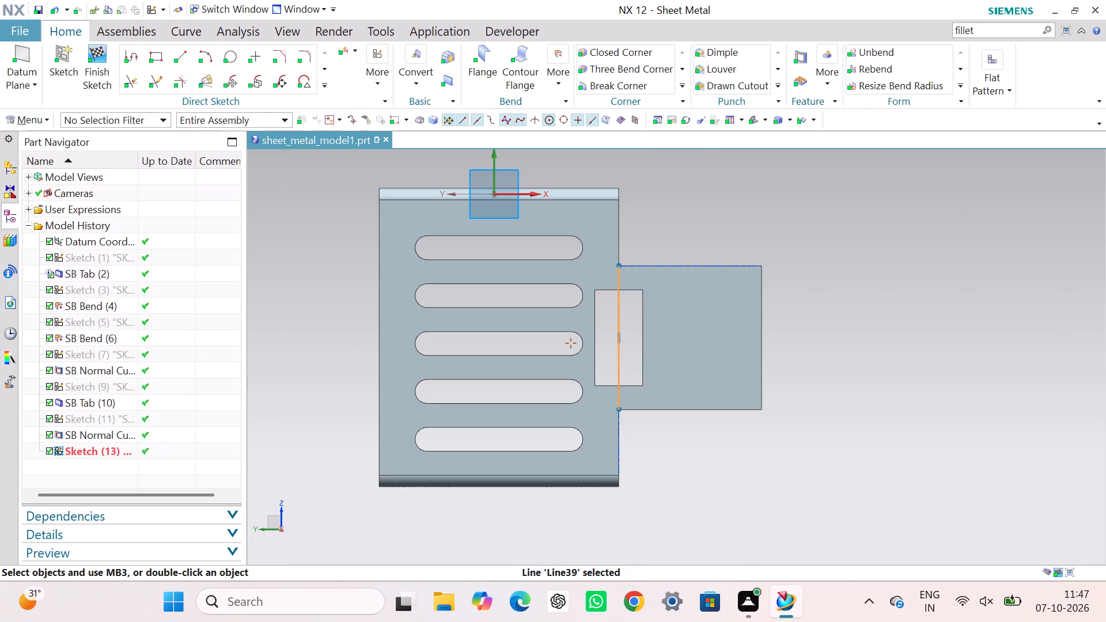
key(Delete)
click(675, 210)
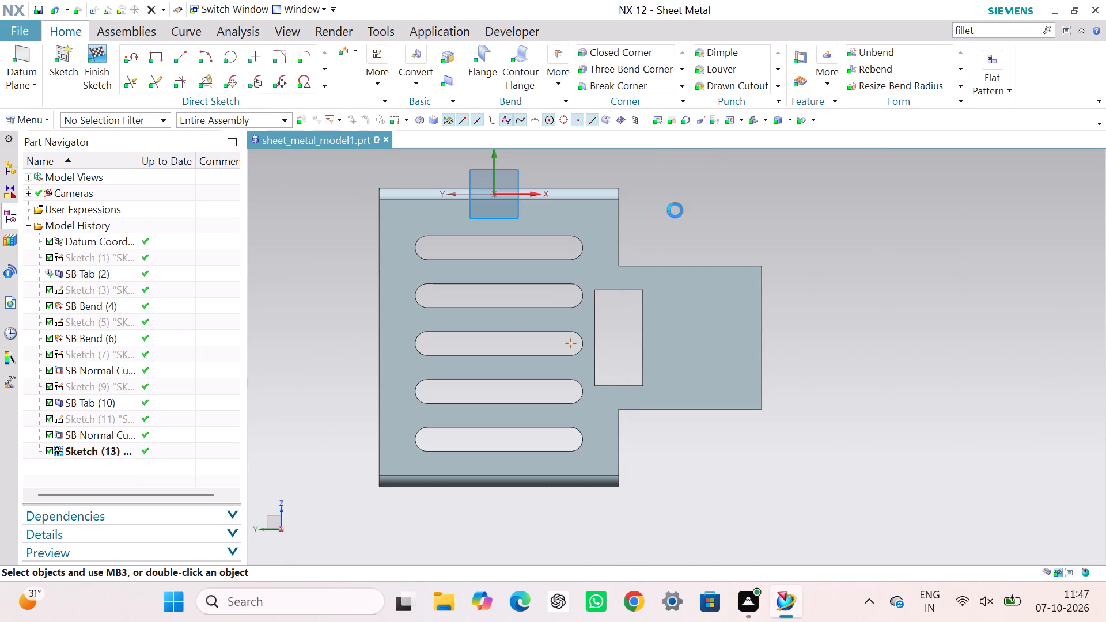
Draw a horizontal line about 2 mm long from the side tab's upper inner corner into the web.
click(186, 59)
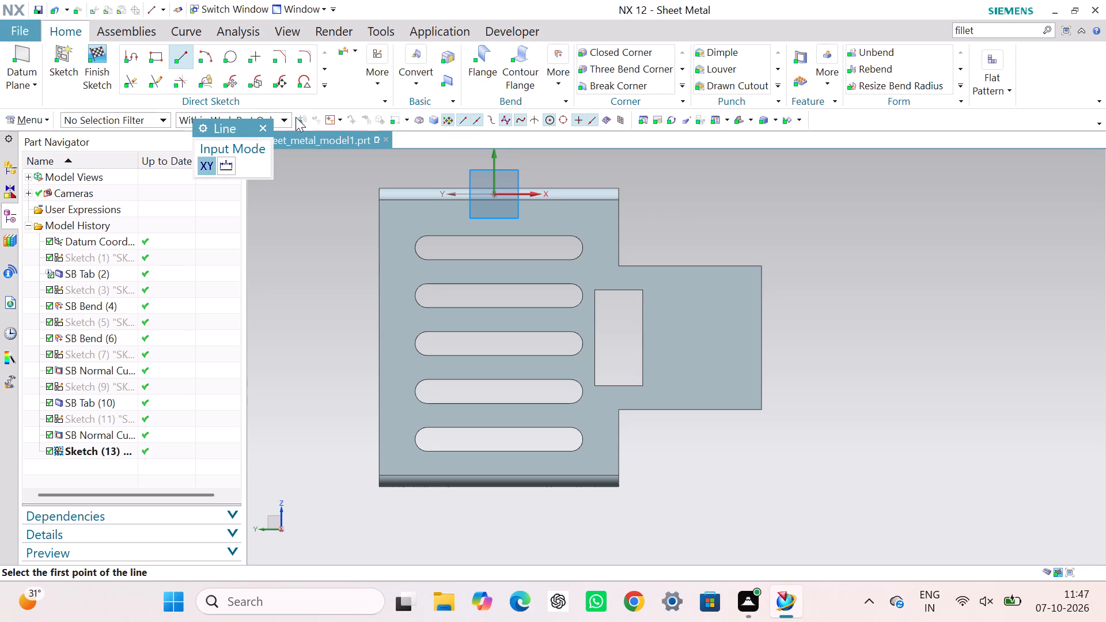
click(618, 269)
click(608, 264)
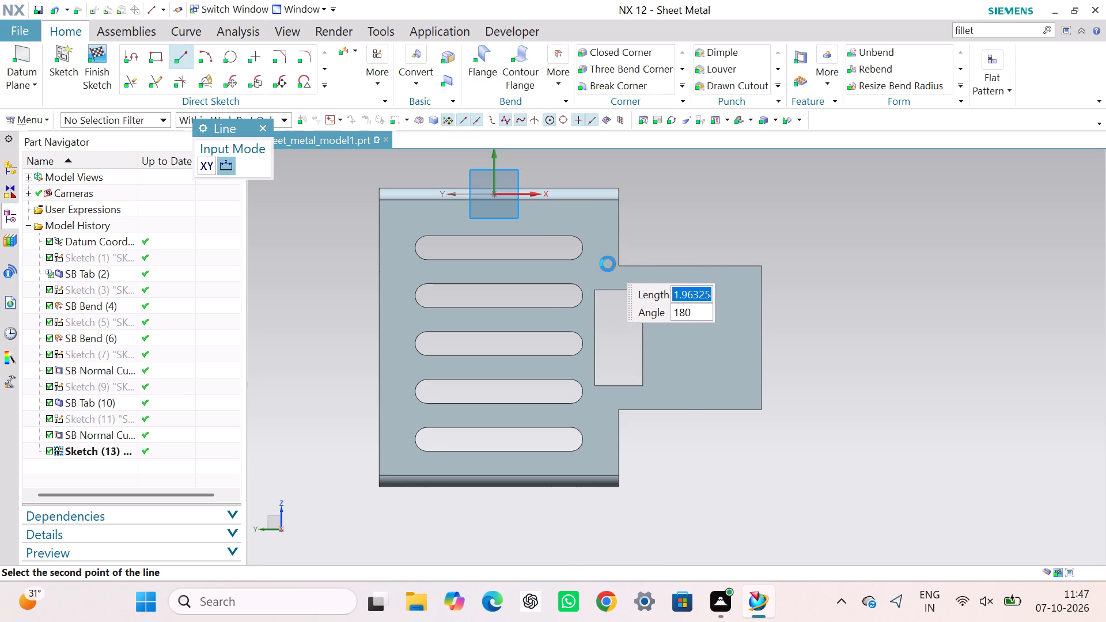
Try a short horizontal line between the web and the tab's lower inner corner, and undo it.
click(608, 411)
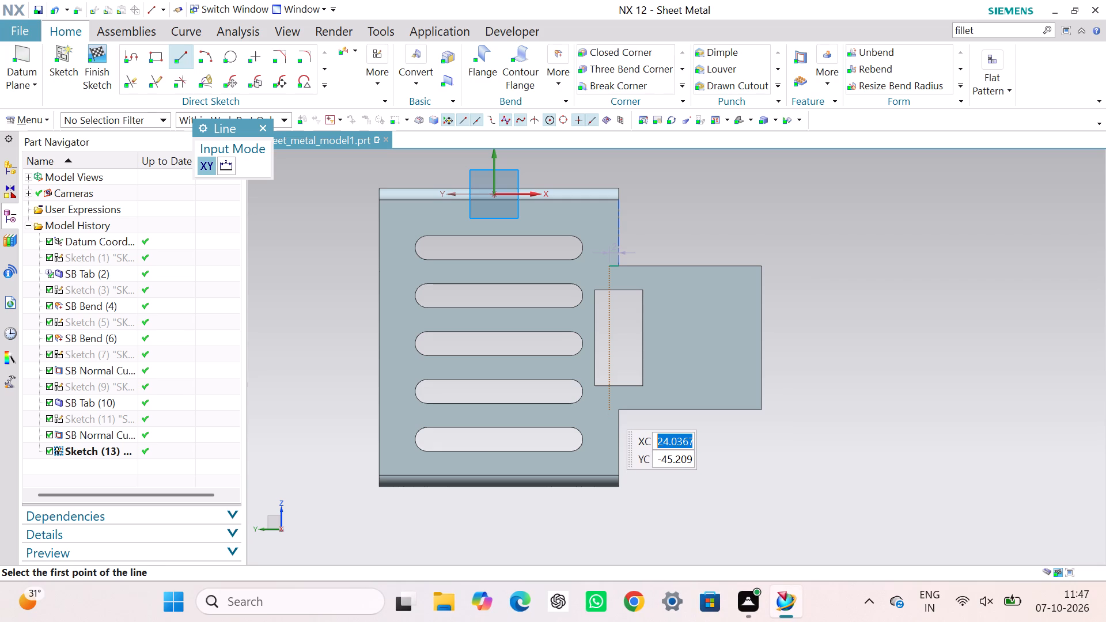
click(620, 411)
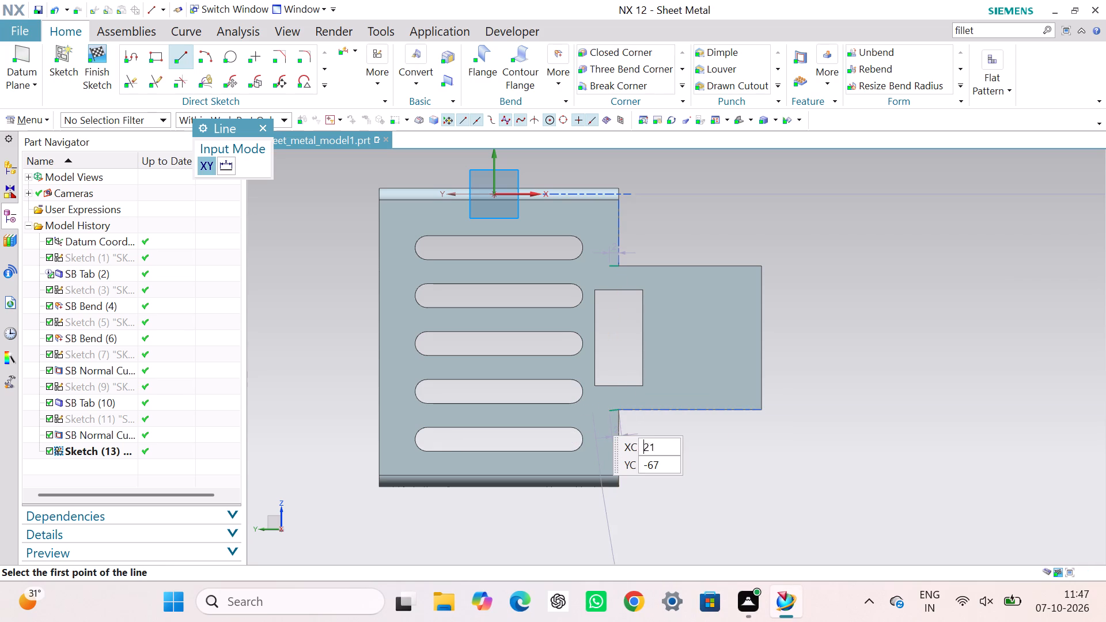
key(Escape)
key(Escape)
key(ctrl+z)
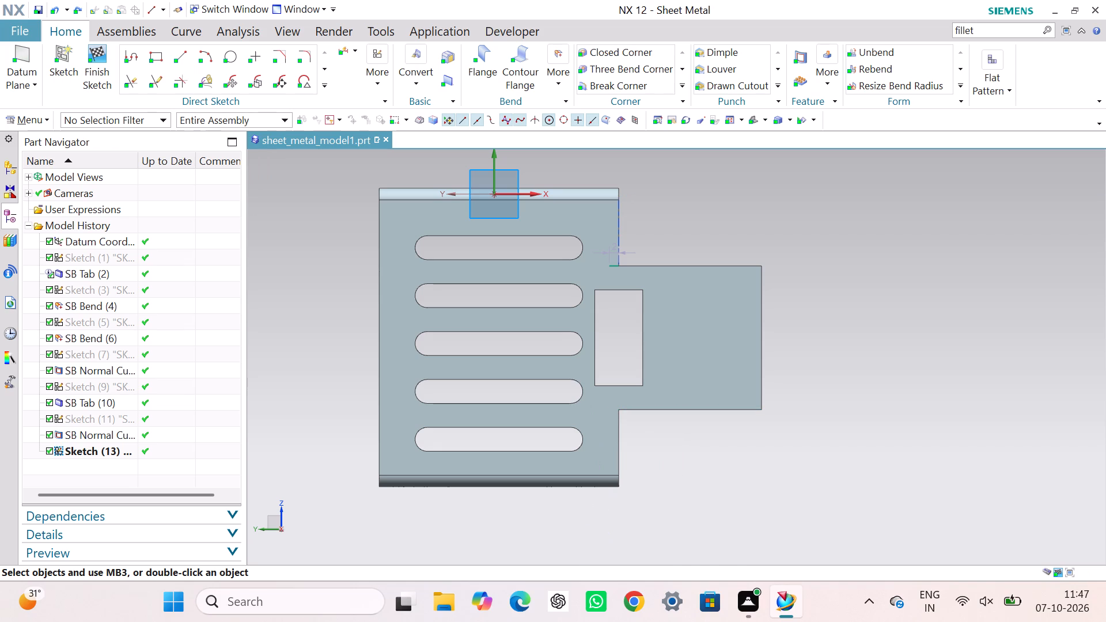
Draw a vertical bend line about 30 mm long across the side tab and a 2 mm horizontal line to its lower inner corner, then finish the sketch.
click(129, 63)
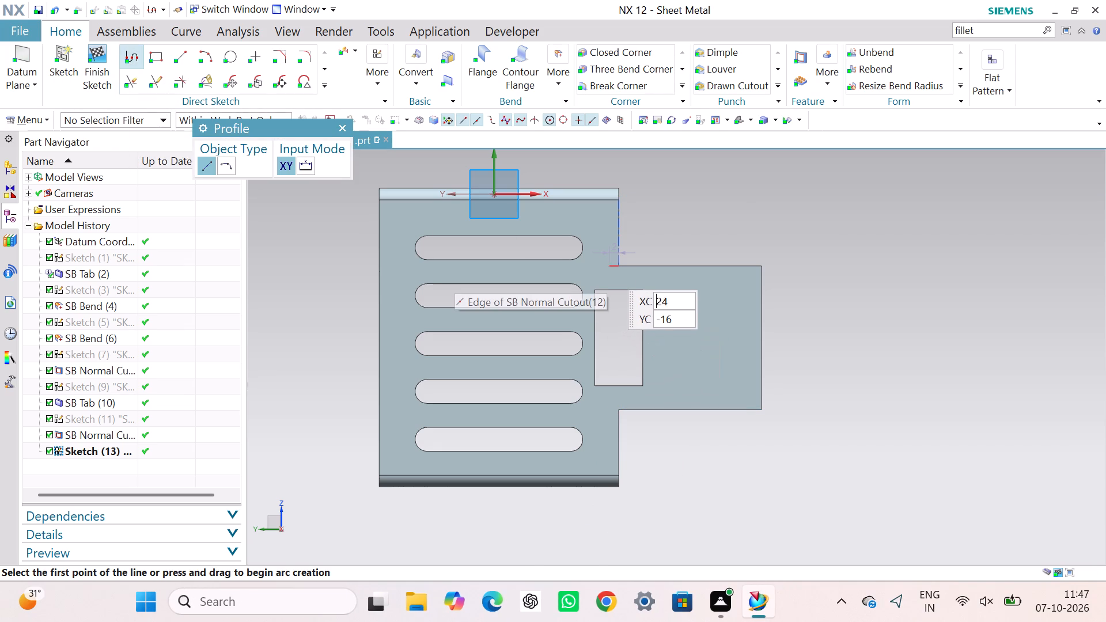
click(609, 267)
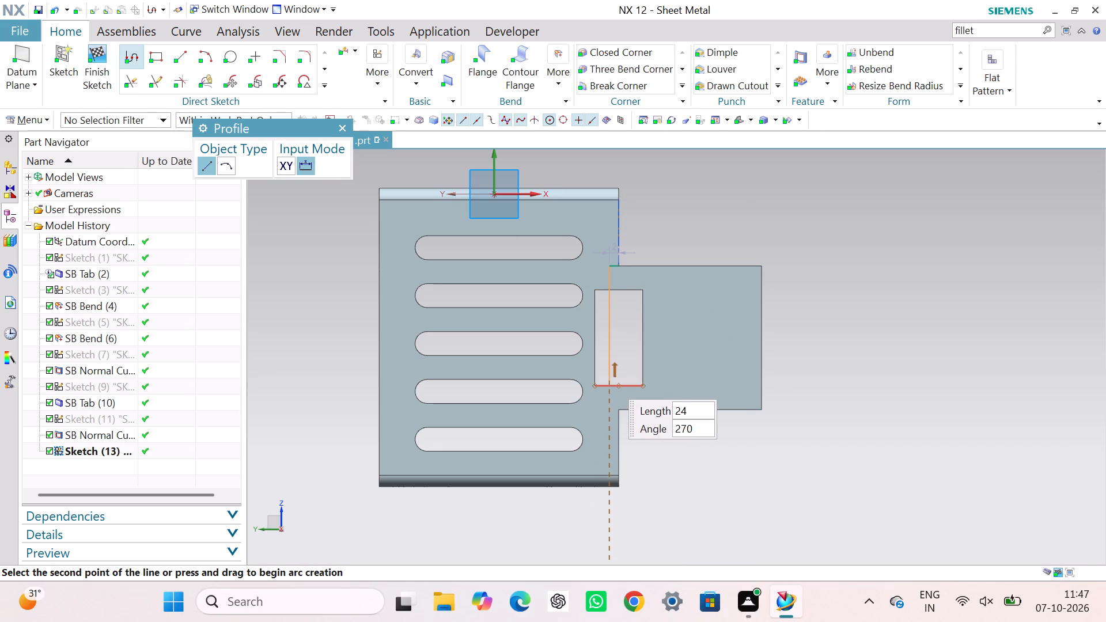
click(610, 411)
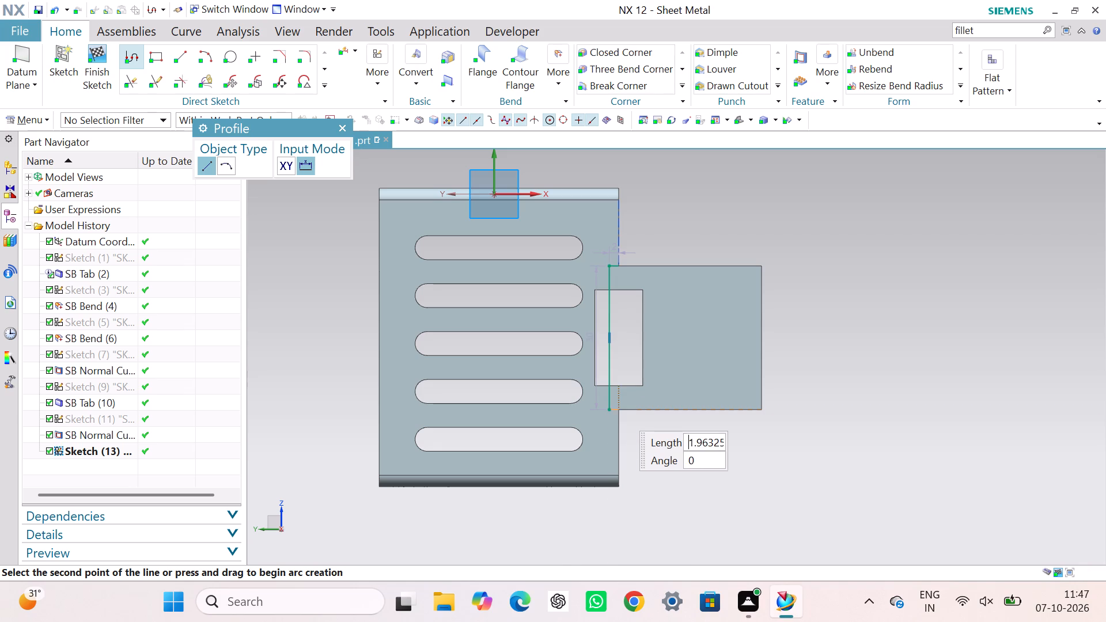
click(623, 412)
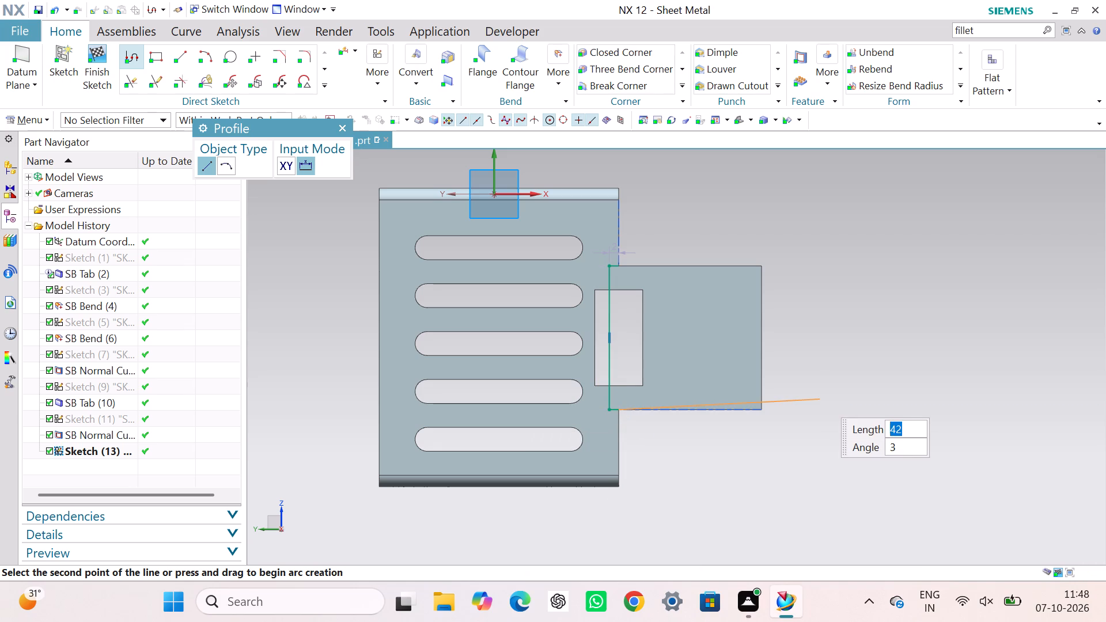
key(Escape)
key(Escape)
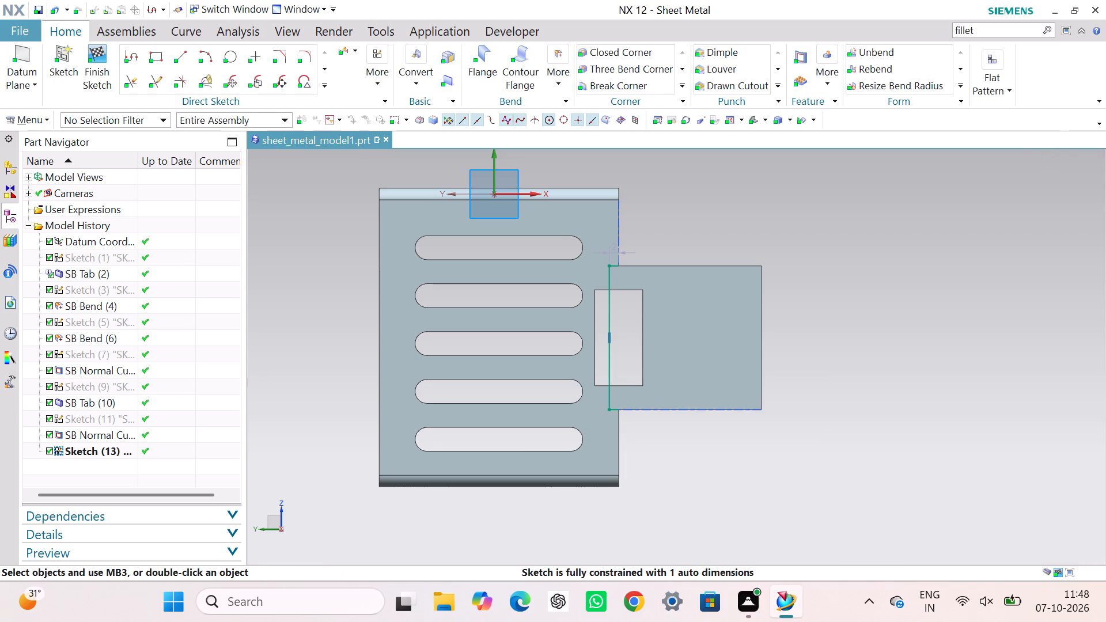
click(97, 48)
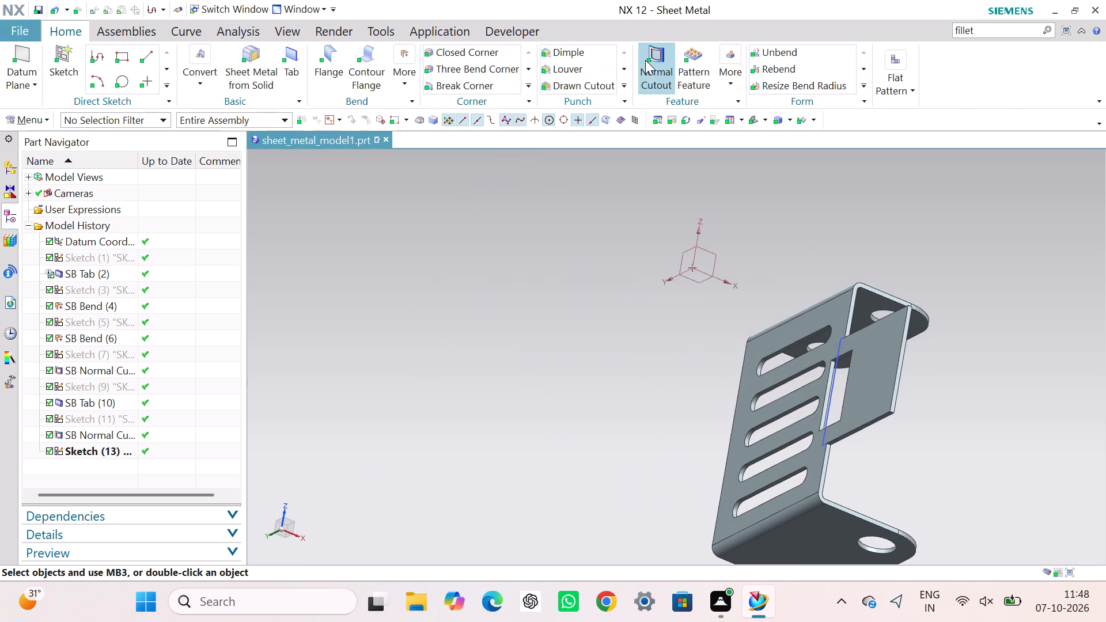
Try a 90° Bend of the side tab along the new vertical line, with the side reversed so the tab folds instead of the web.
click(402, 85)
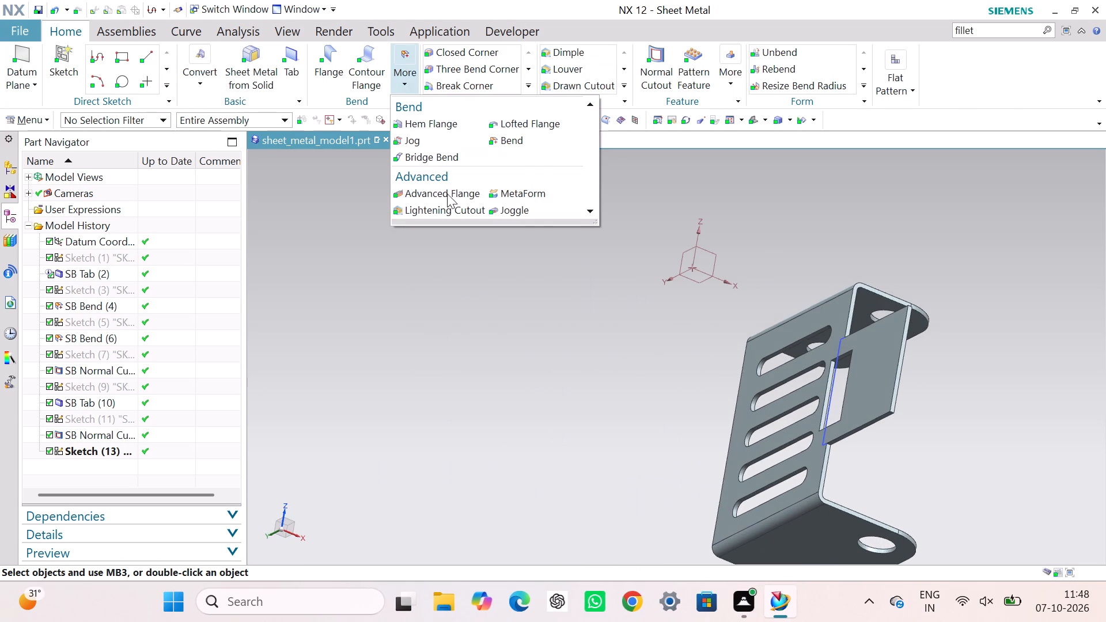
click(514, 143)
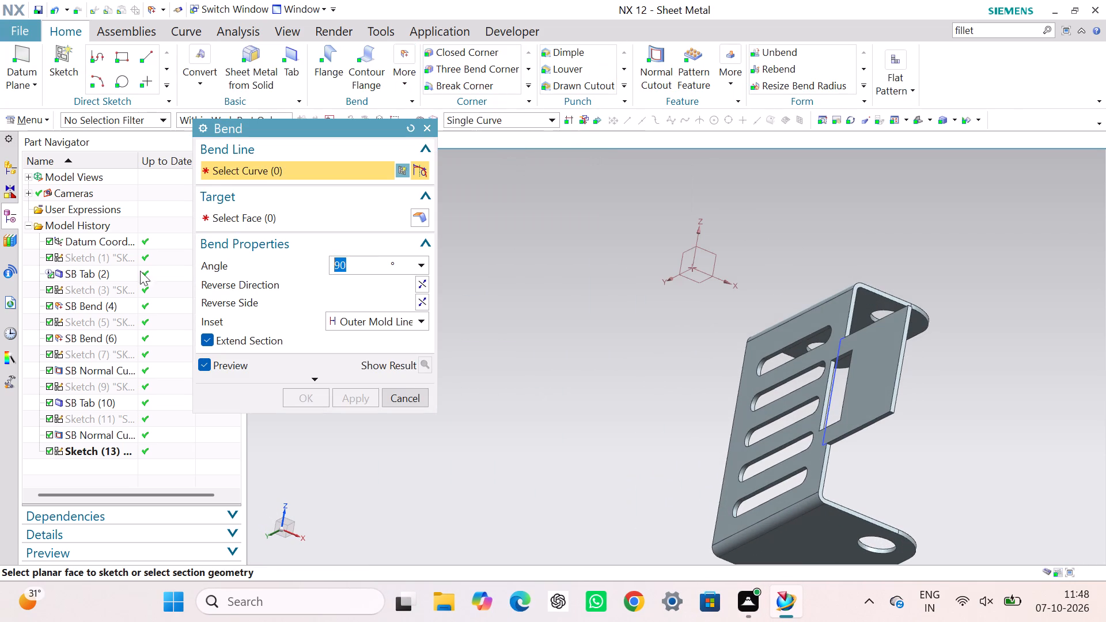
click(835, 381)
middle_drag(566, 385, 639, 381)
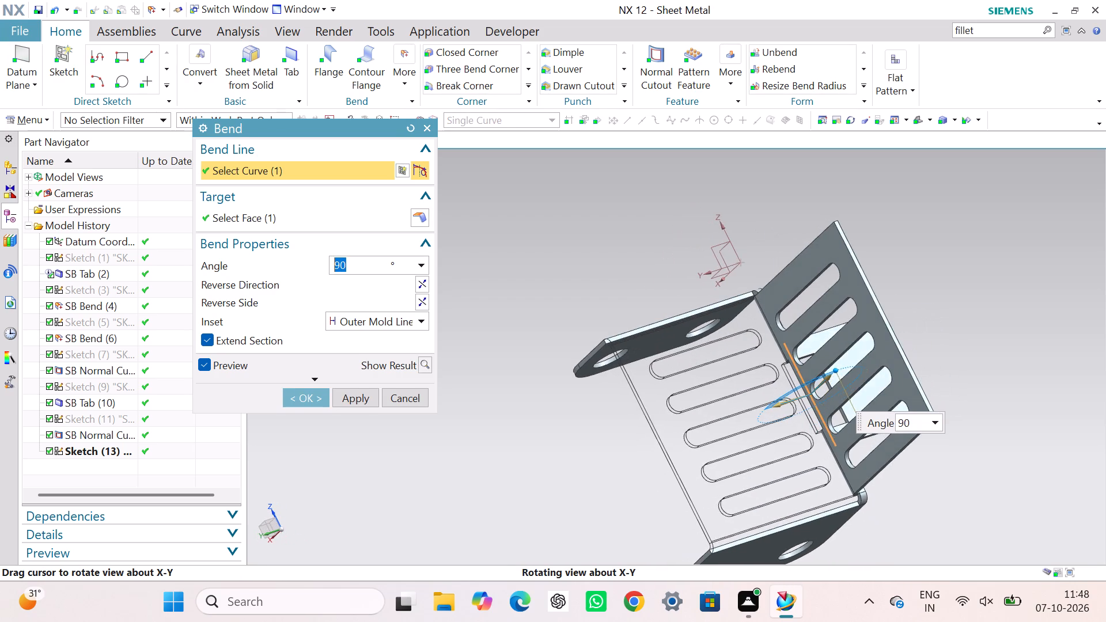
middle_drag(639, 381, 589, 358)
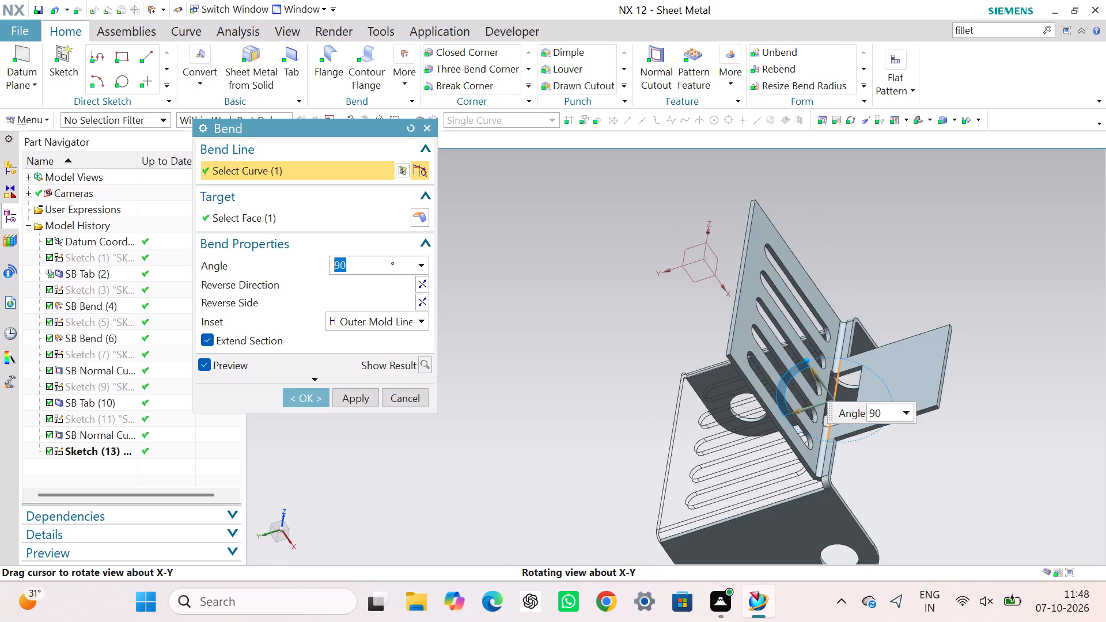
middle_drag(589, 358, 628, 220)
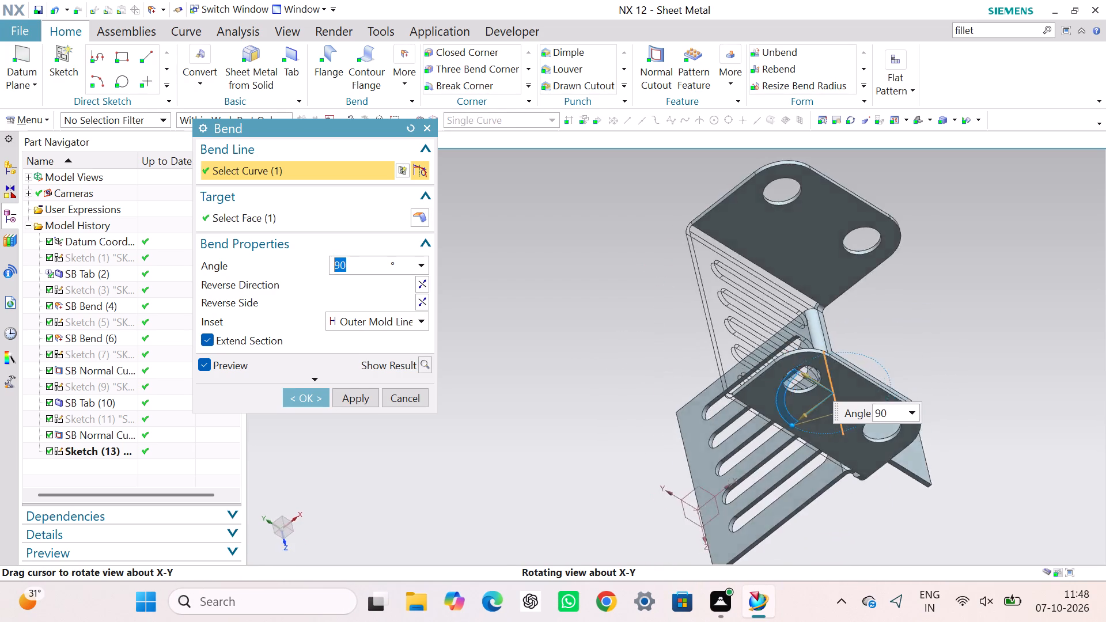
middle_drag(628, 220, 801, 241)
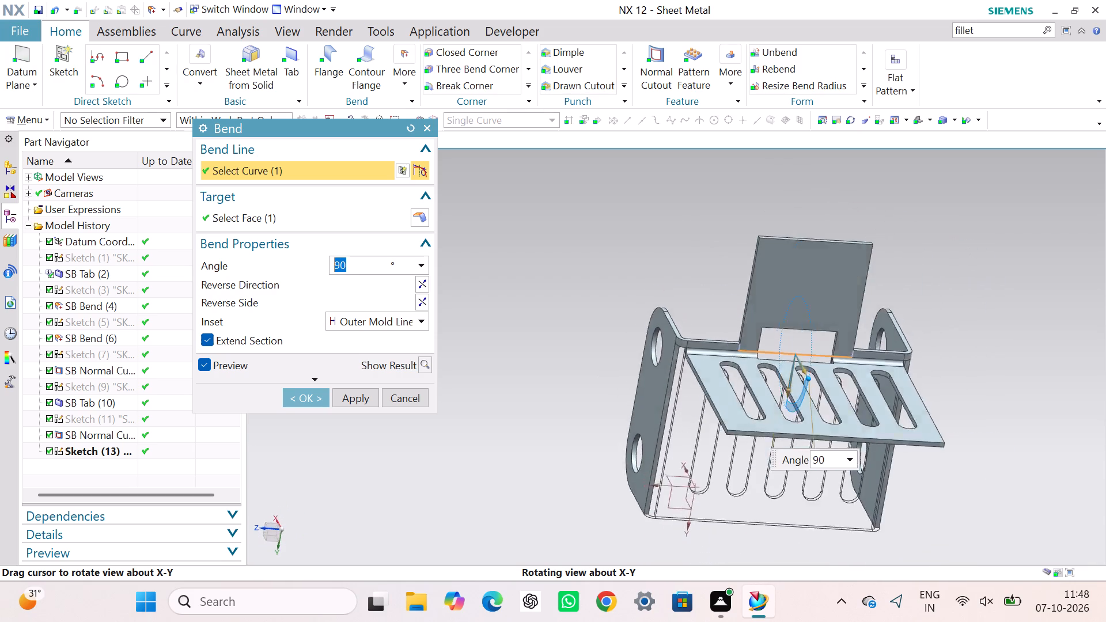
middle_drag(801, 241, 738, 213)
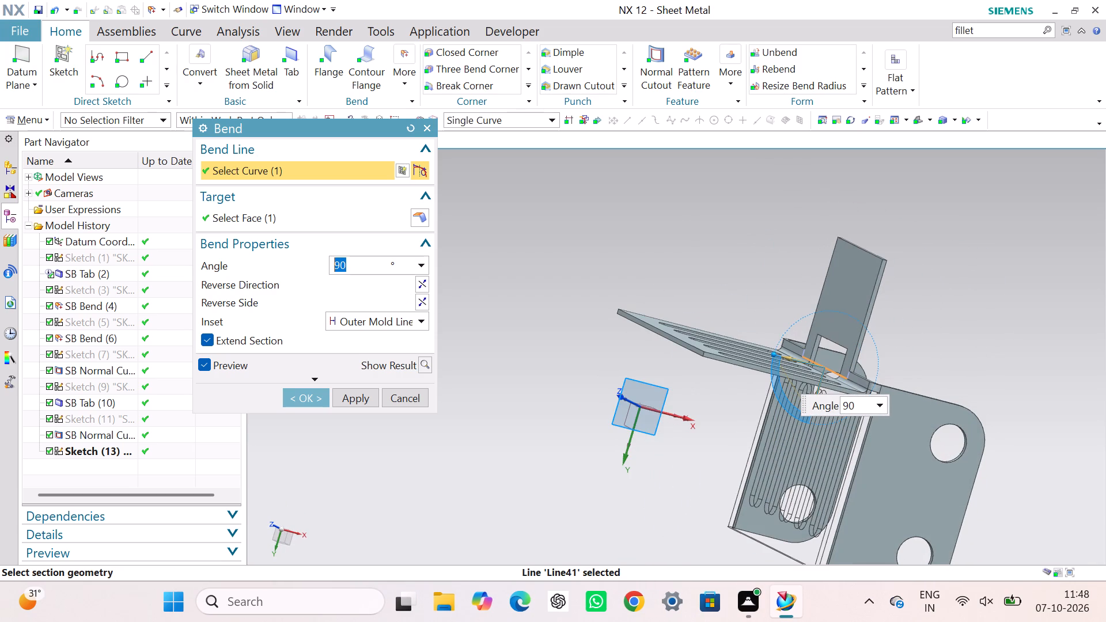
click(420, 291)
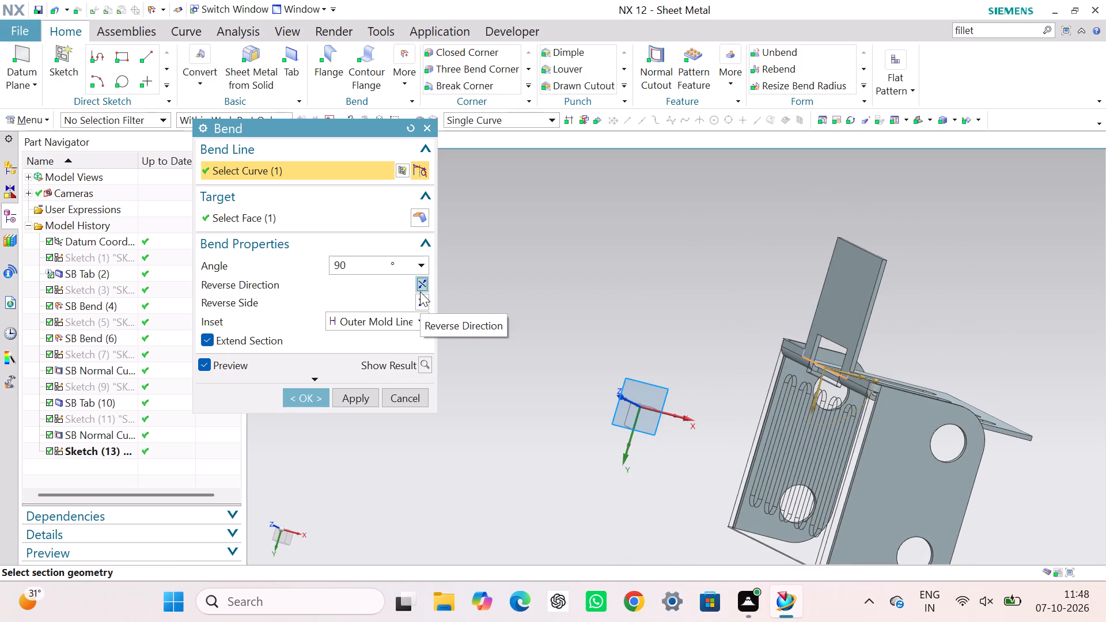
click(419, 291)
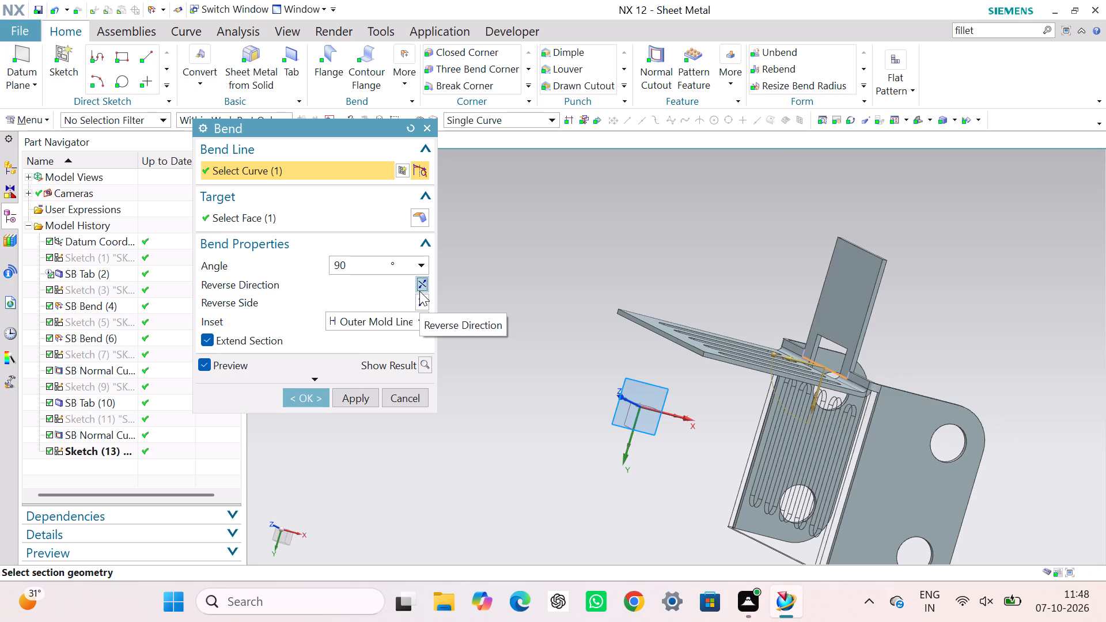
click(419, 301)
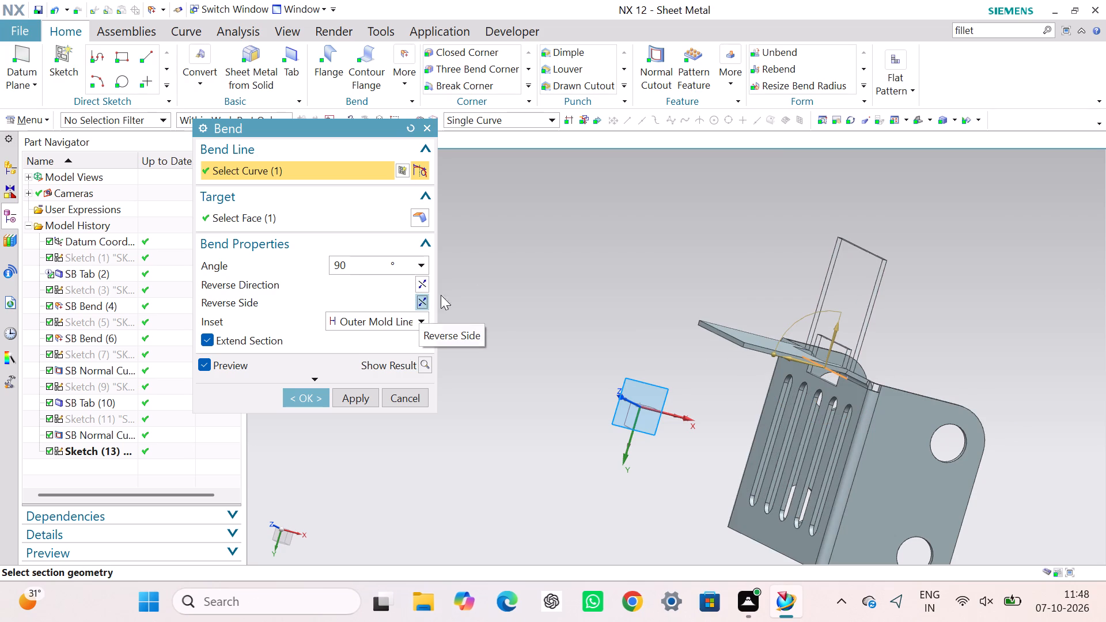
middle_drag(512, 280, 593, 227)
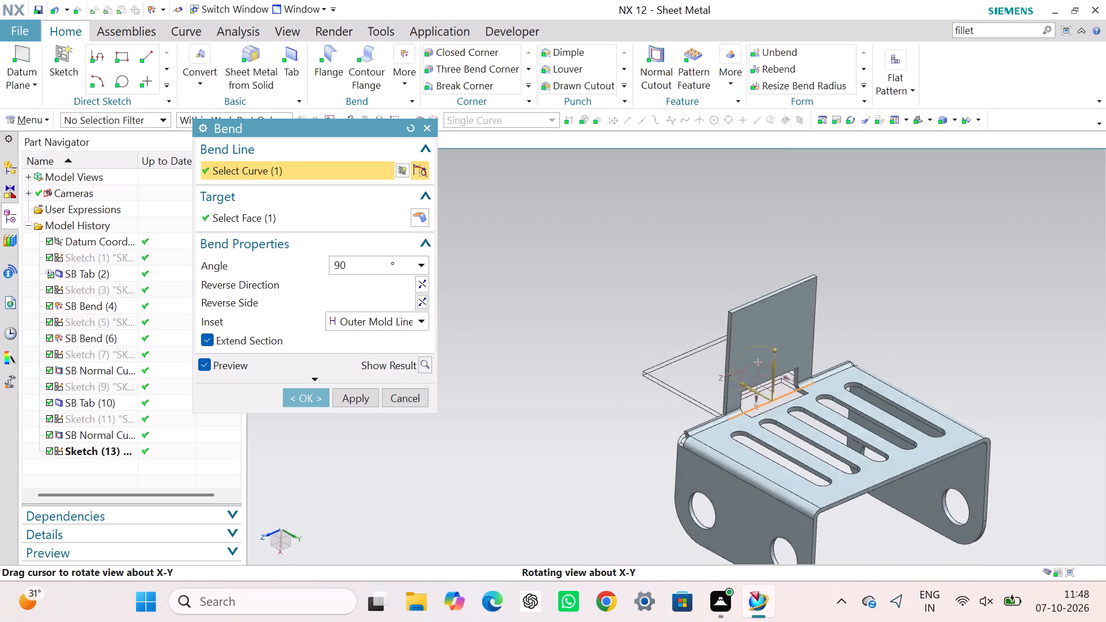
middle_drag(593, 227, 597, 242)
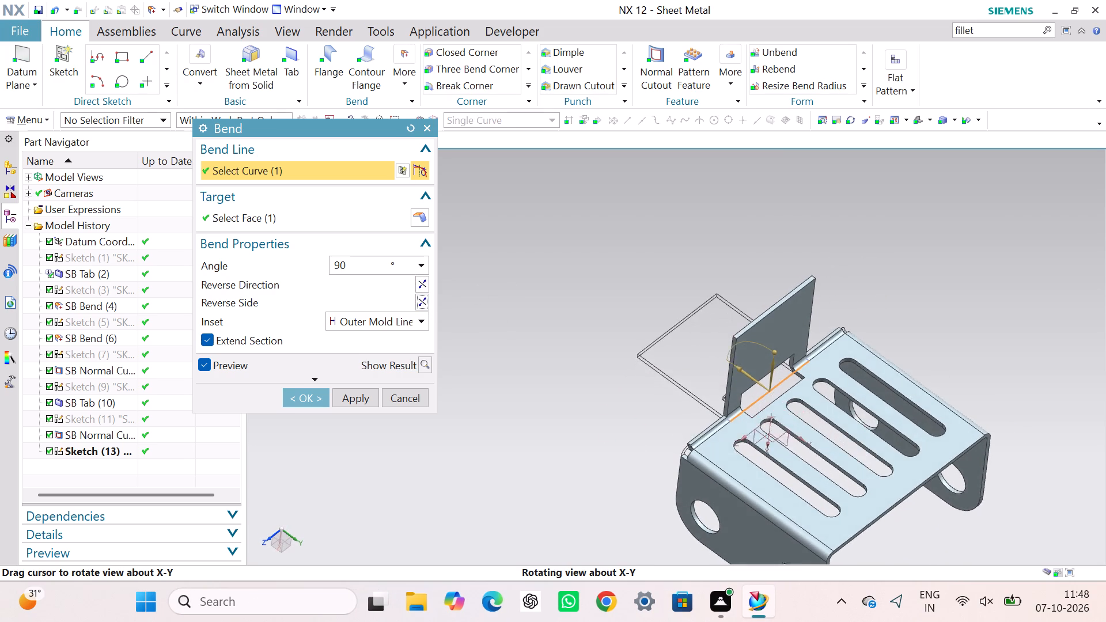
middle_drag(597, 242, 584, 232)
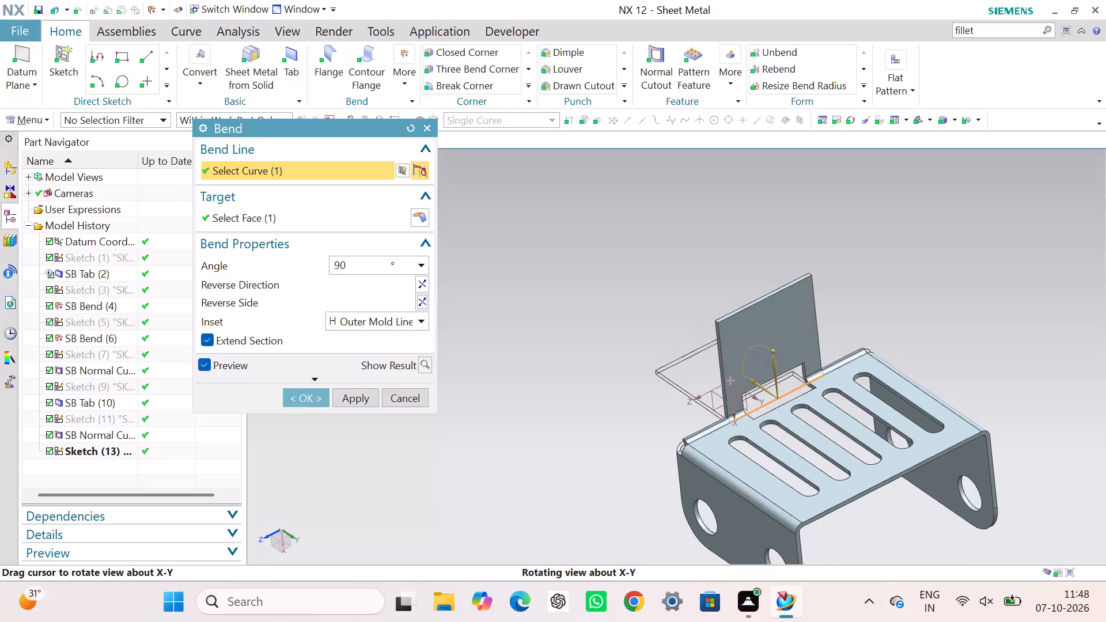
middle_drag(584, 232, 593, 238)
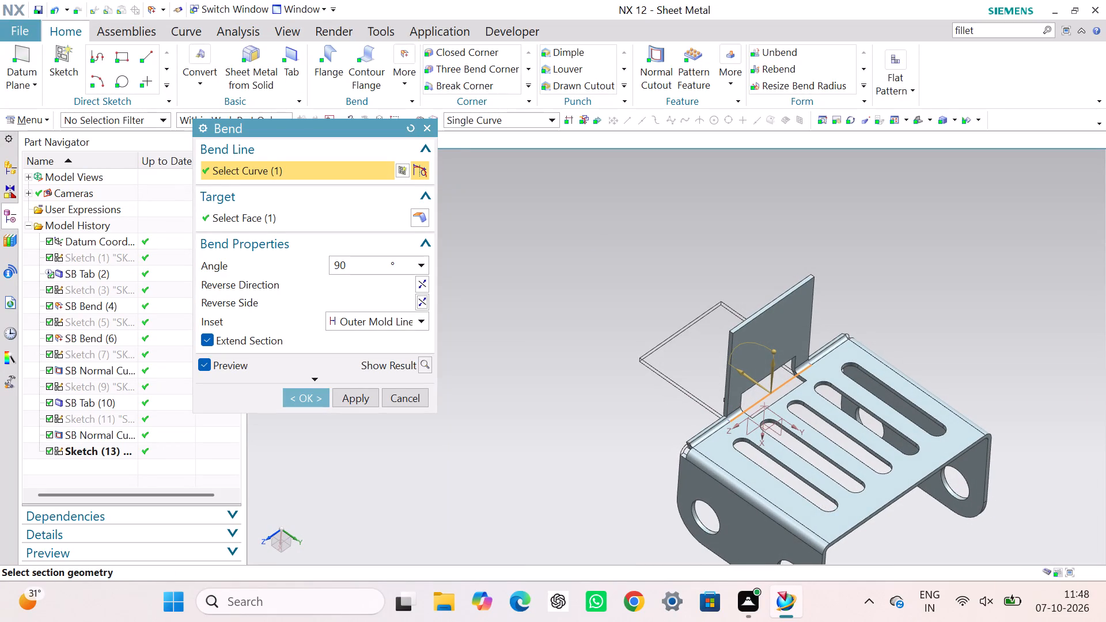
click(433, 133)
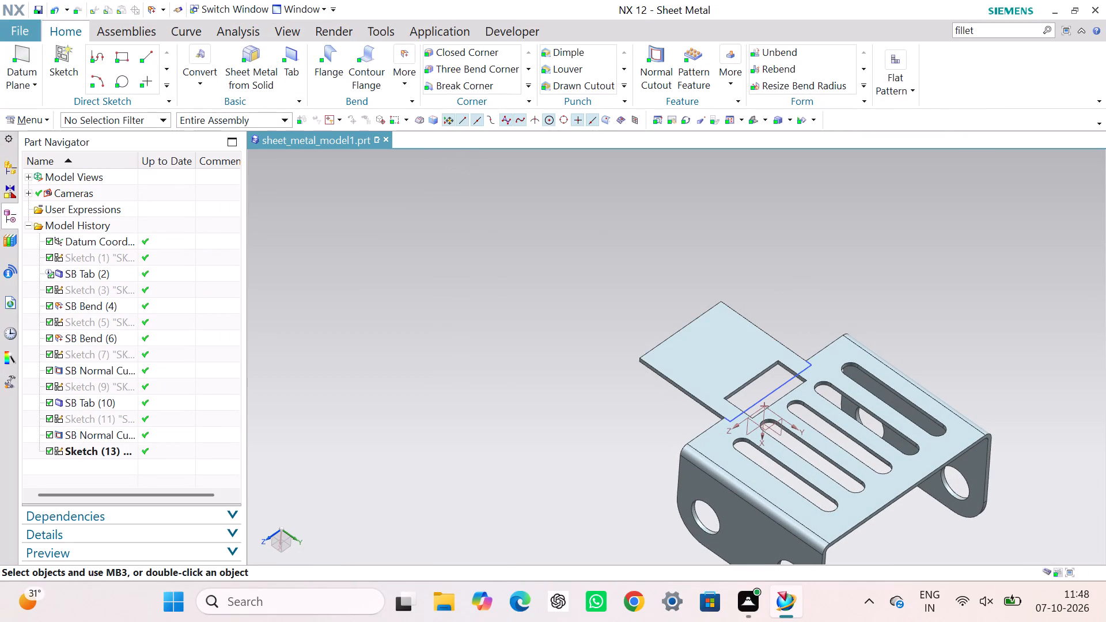
Reopen the side tab's bend line sketch for editing.
click(525, 279)
middle_drag(522, 278, 522, 293)
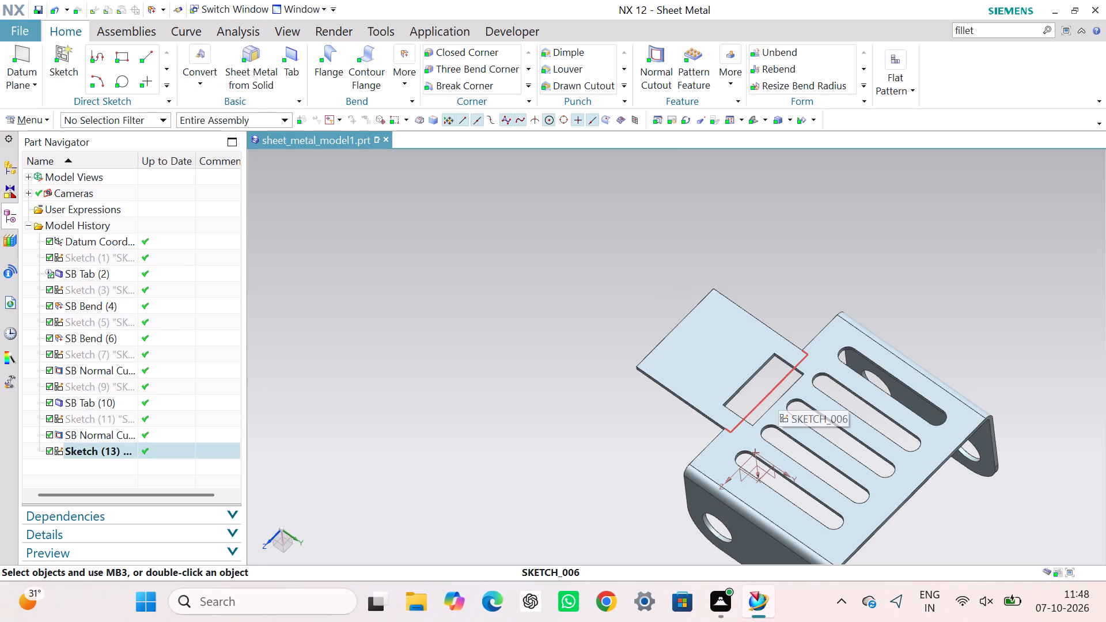
click(778, 390)
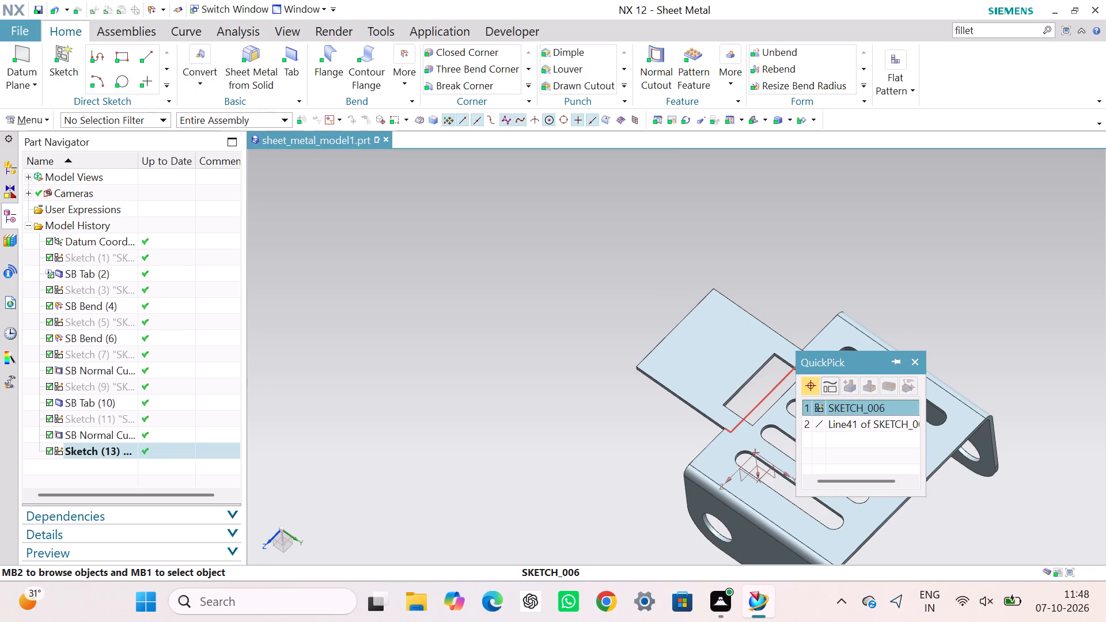
click(771, 294)
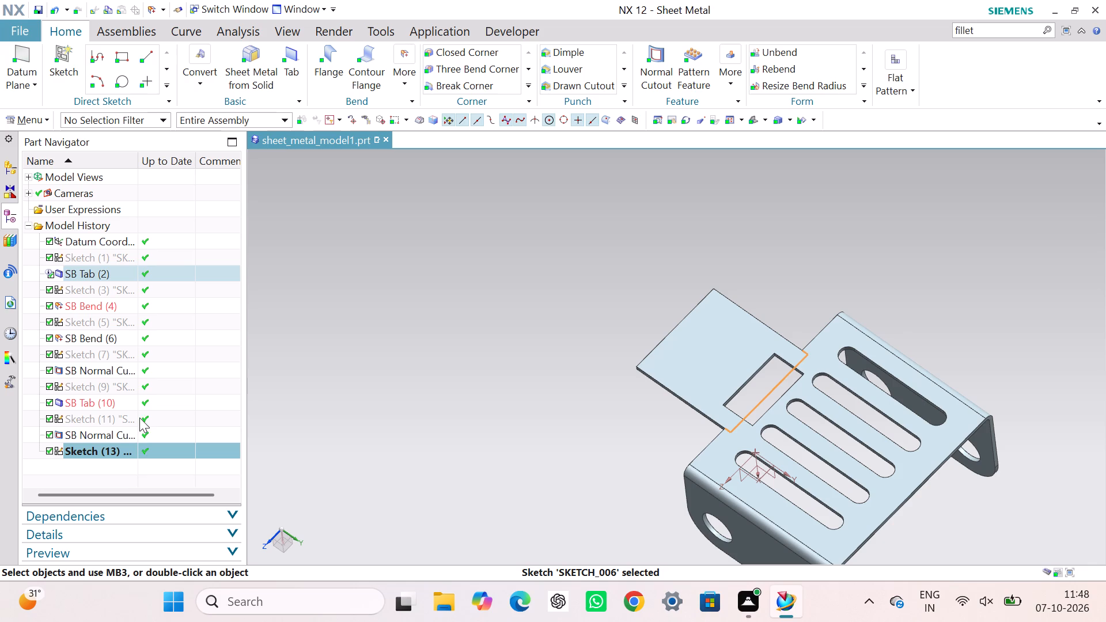
click(126, 450)
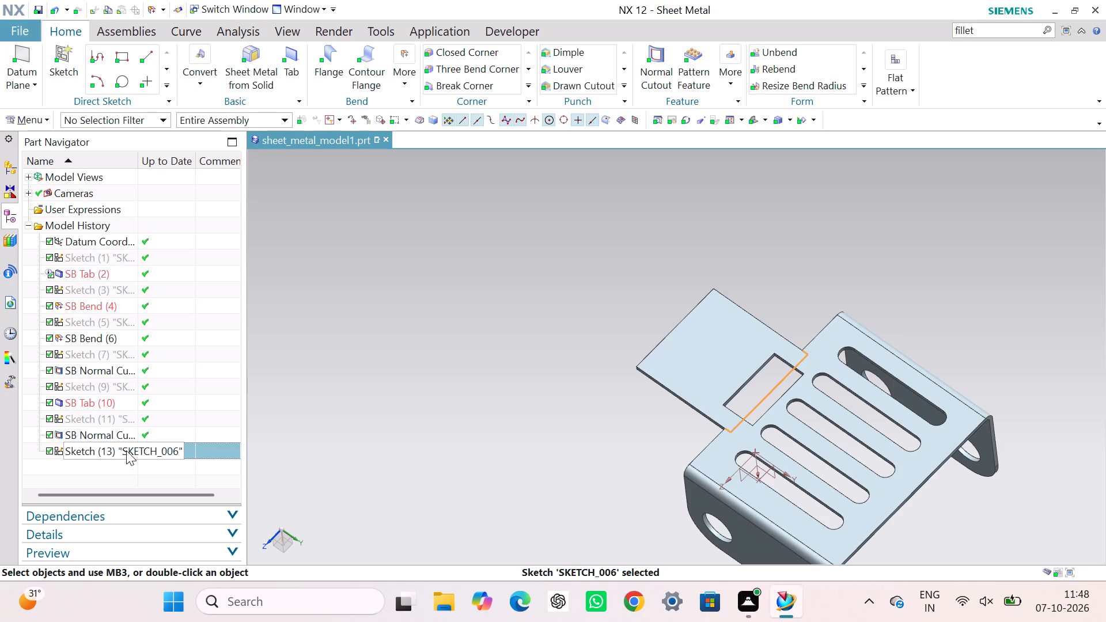
click(441, 365)
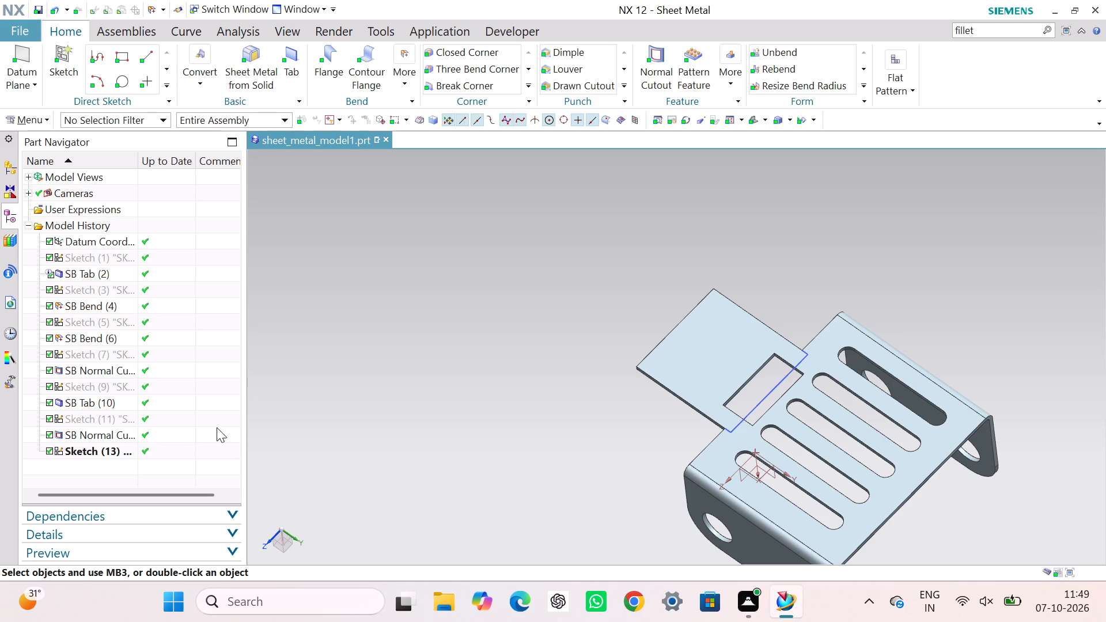
click(126, 452)
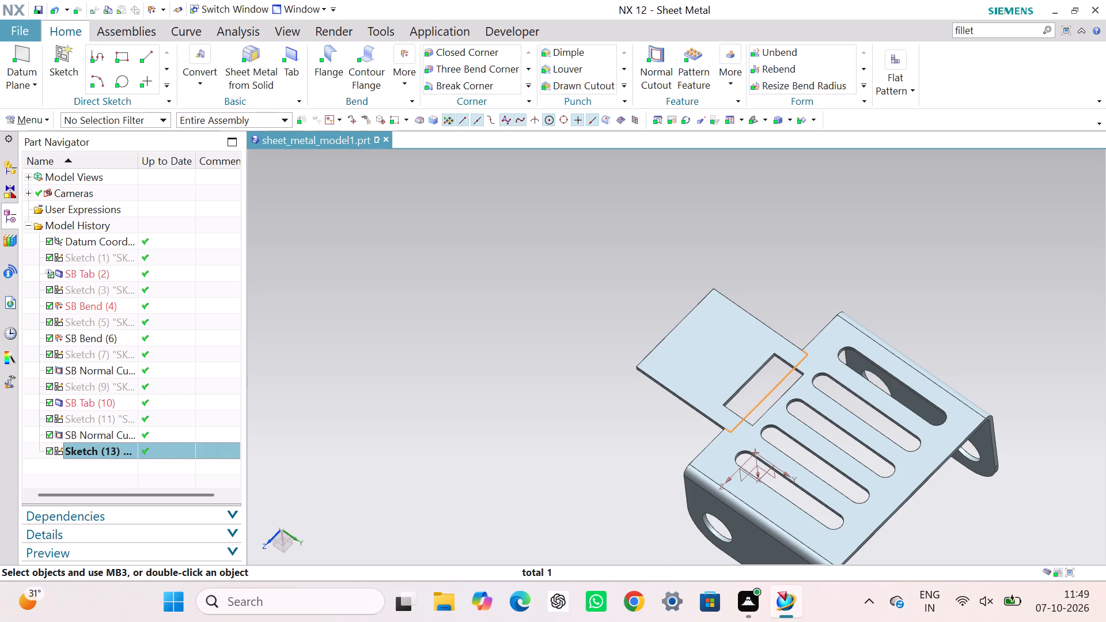
click(328, 412)
right_click(119, 450)
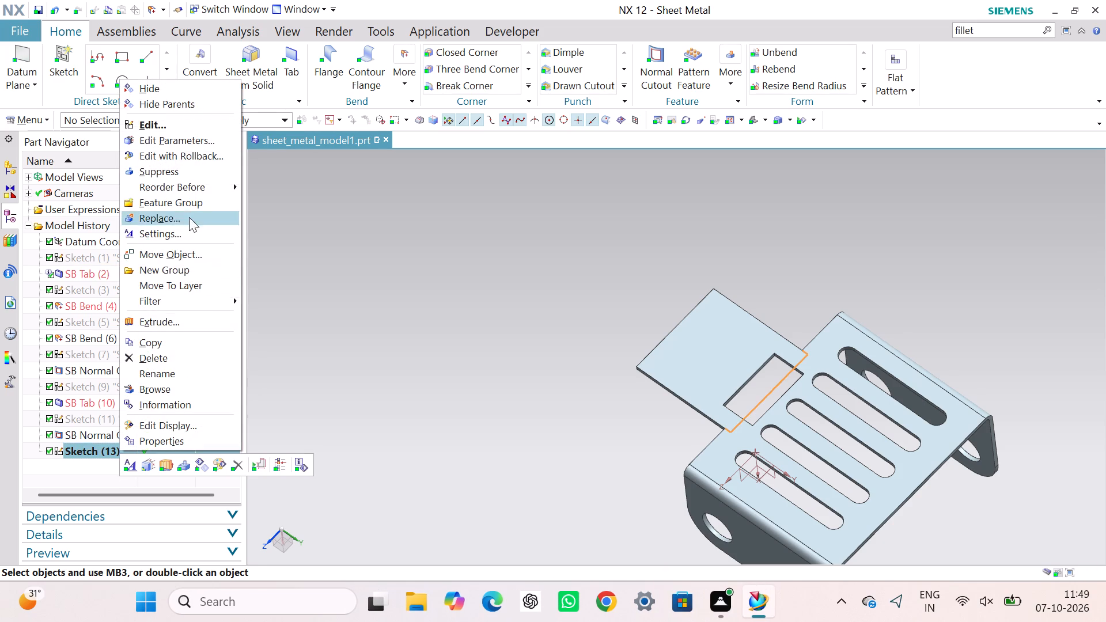
click(181, 122)
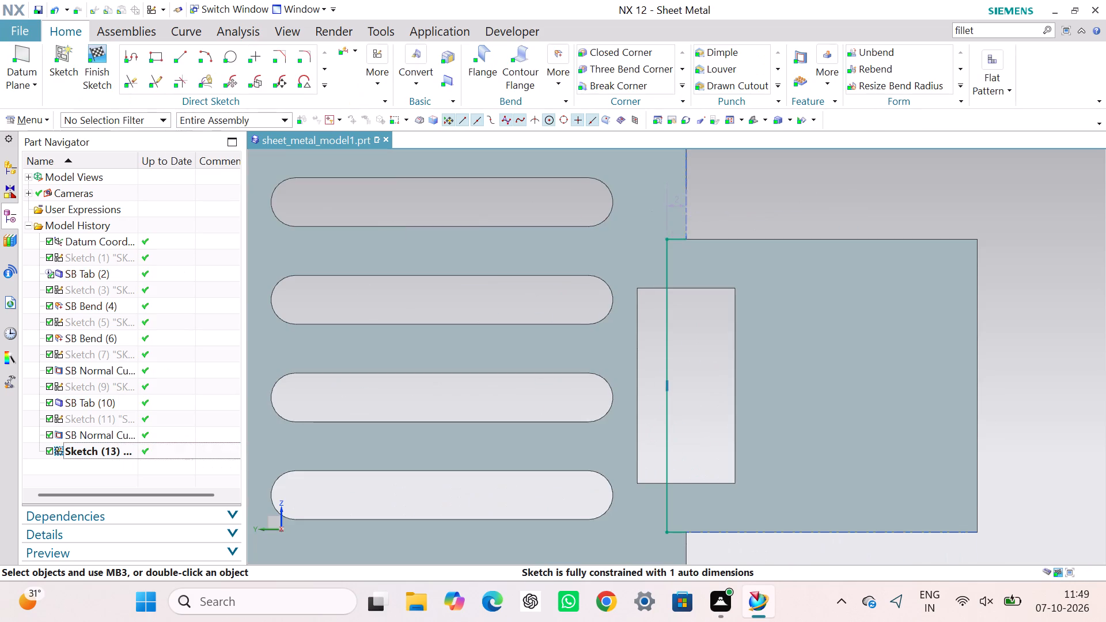
Delete the short horizontal line at the side tab's upper inner corner, together with its horizontal constraint.
scroll(677, 275, up, 1)
scroll(677, 266, down, 3)
scroll(677, 265, up, 1)
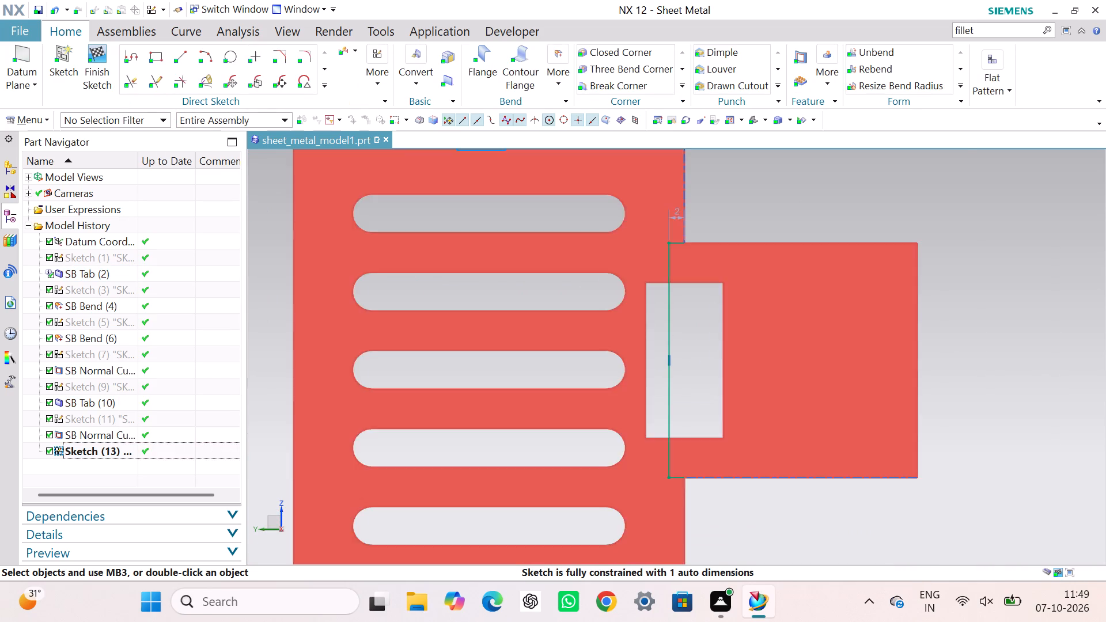
scroll(677, 246, up, 3)
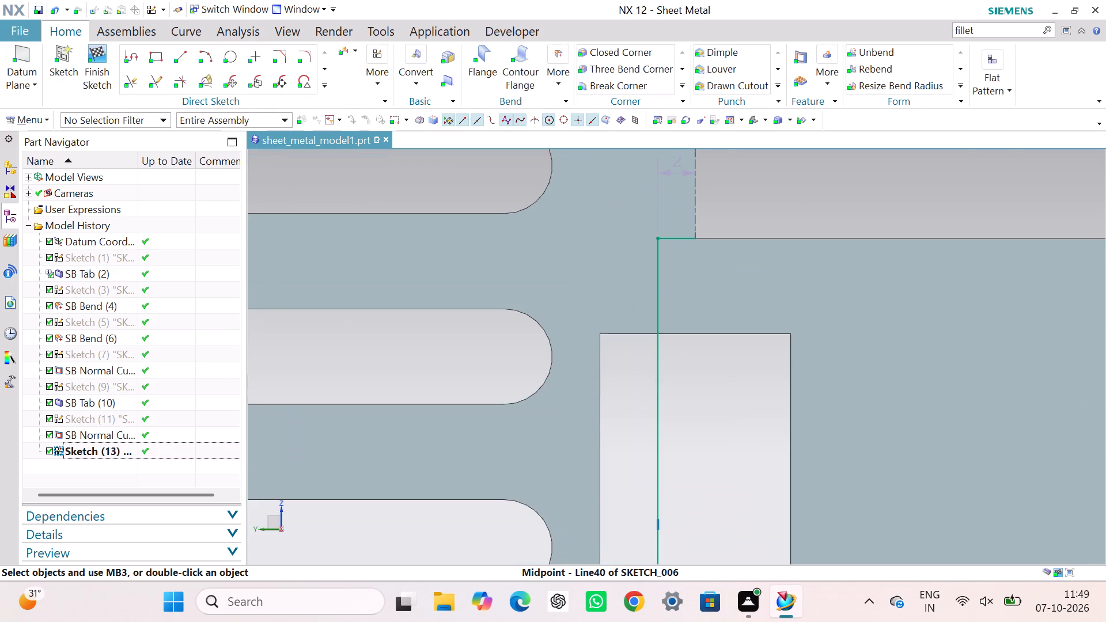
scroll(677, 246, up, 1)
click(669, 236)
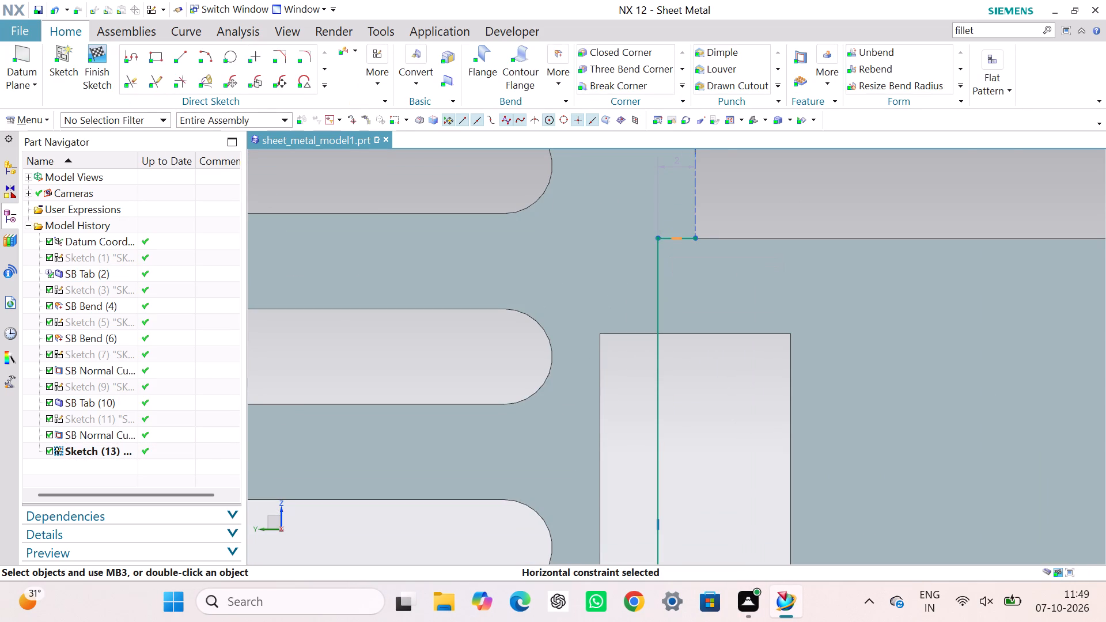
key(Delete)
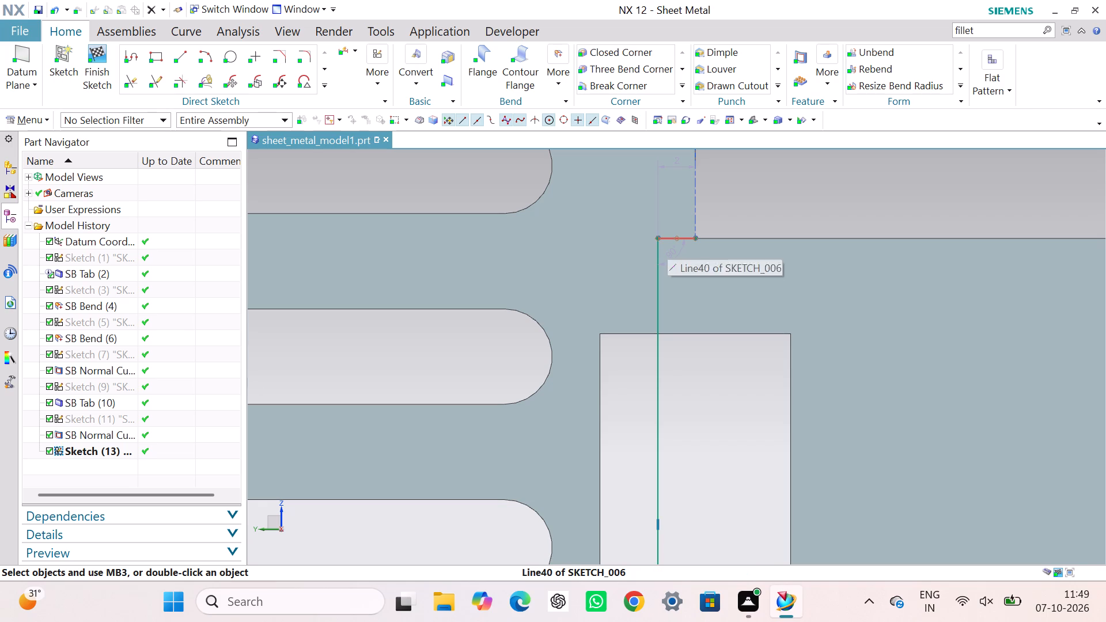
click(669, 240)
key(Delete)
scroll(707, 339, up, 2)
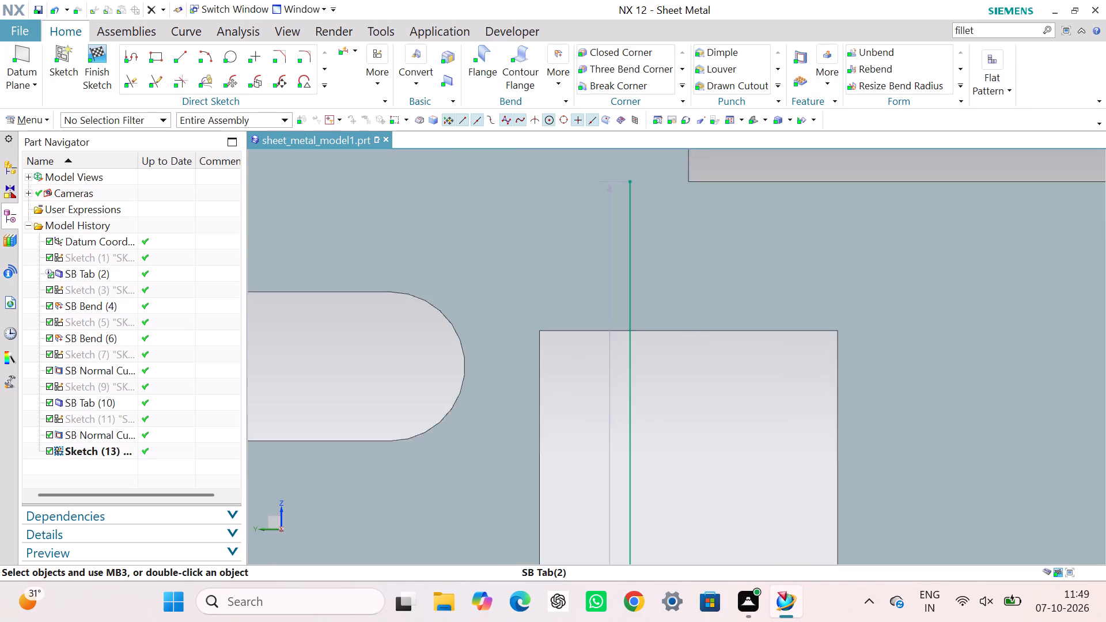
scroll(707, 339, down, 4)
scroll(698, 409, down, 4)
scroll(698, 514, up, 6)
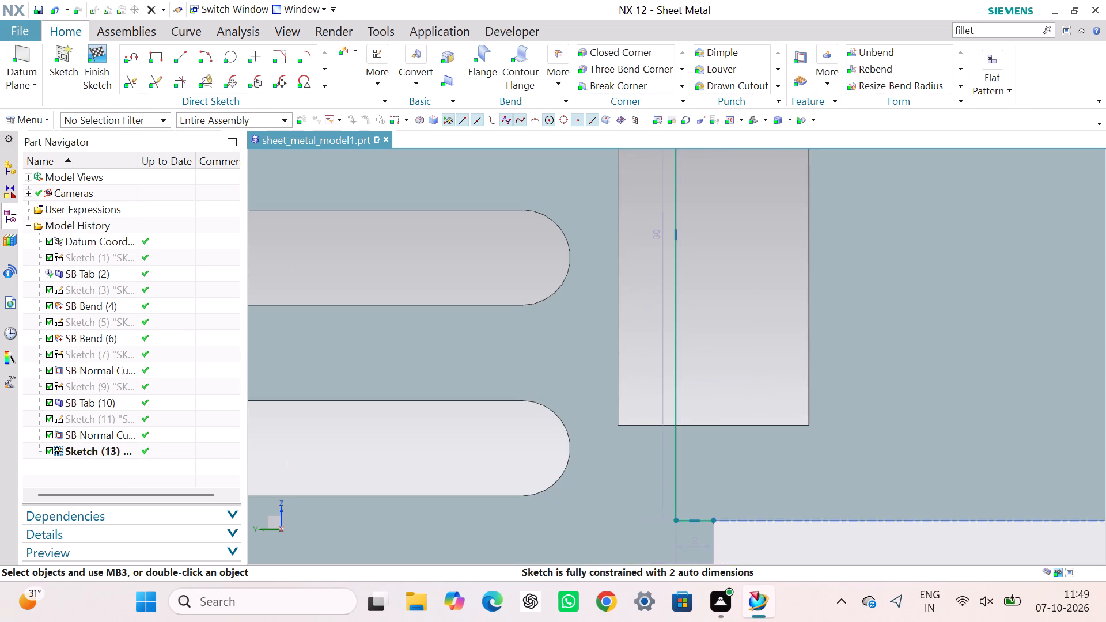
Delete the short horizontal line at the side tab's lower inner corner and finish the bend line sketch.
click(689, 525)
key(Delete)
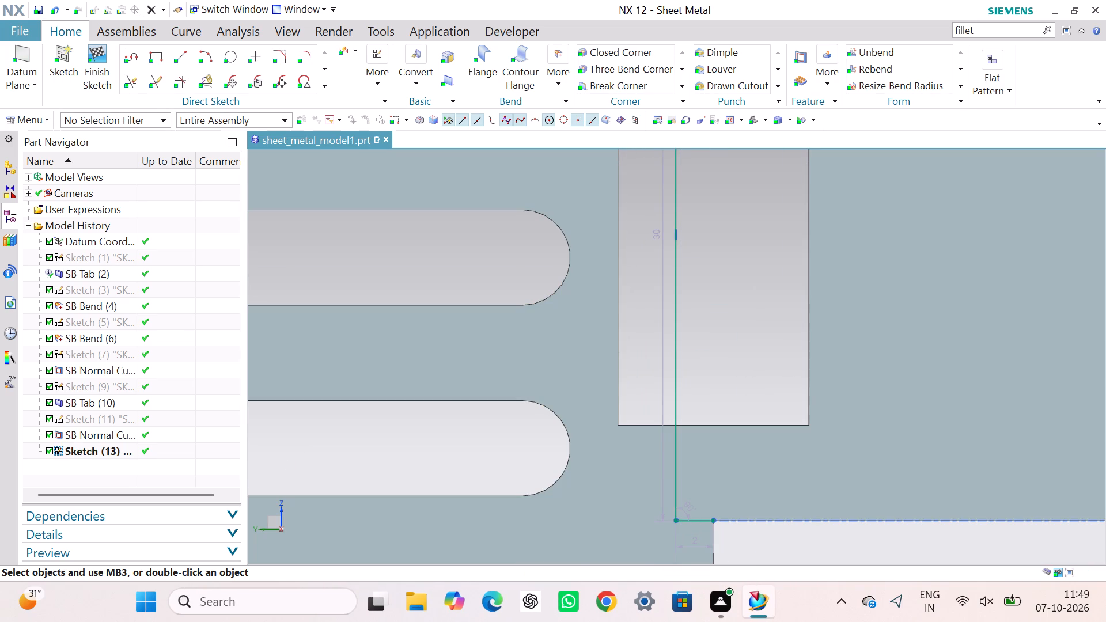
click(688, 524)
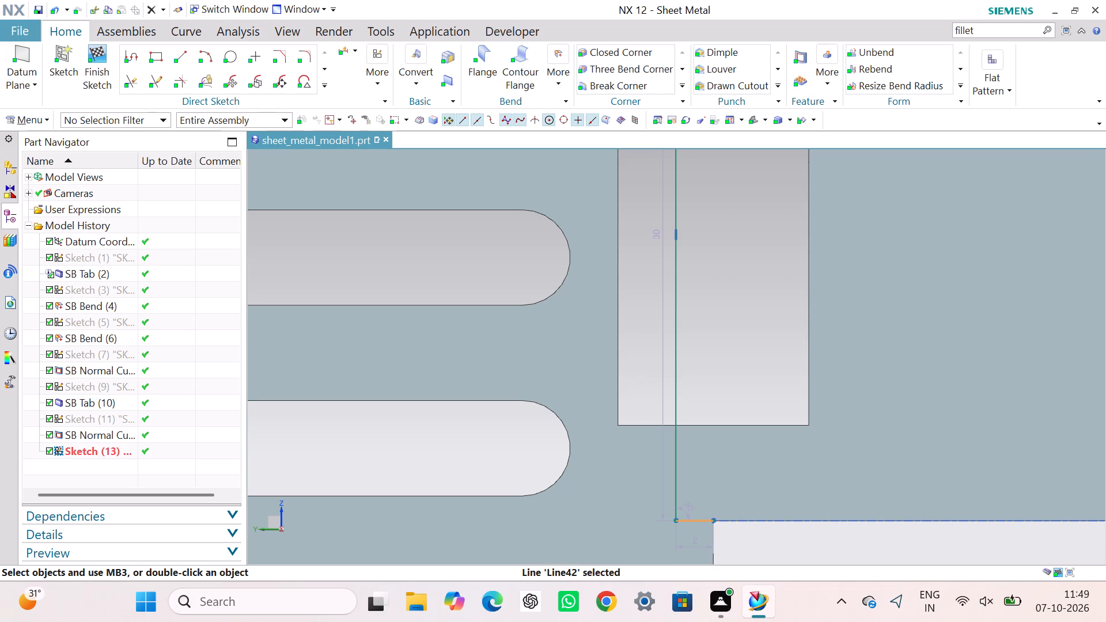
key(Delete)
scroll(679, 495, up, 3)
scroll(678, 492, down, 8)
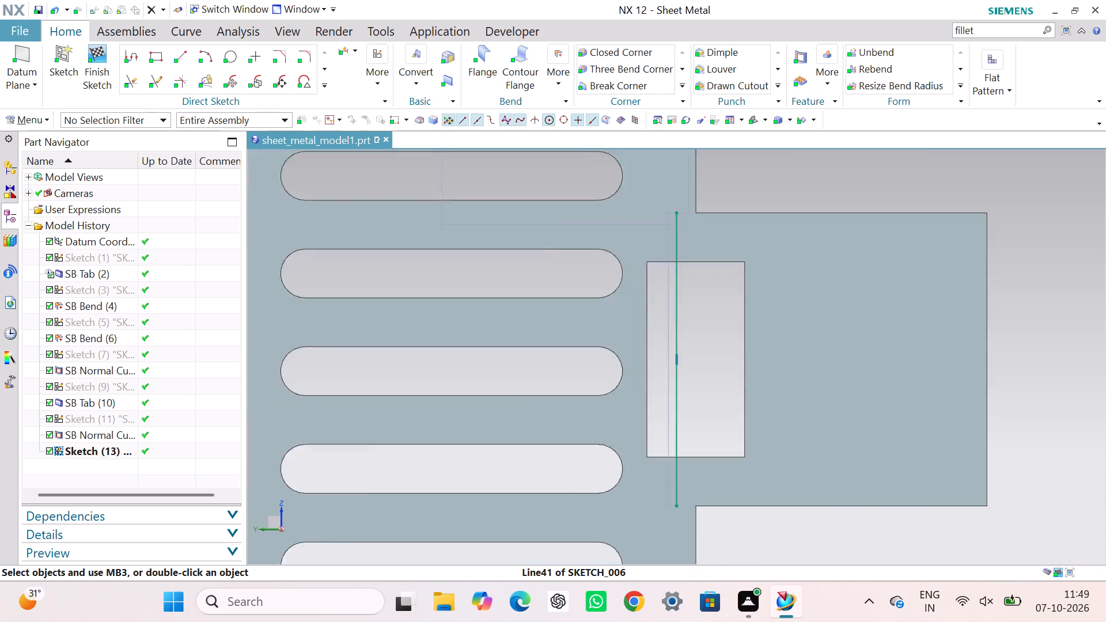
scroll(678, 492, down, 2)
click(779, 270)
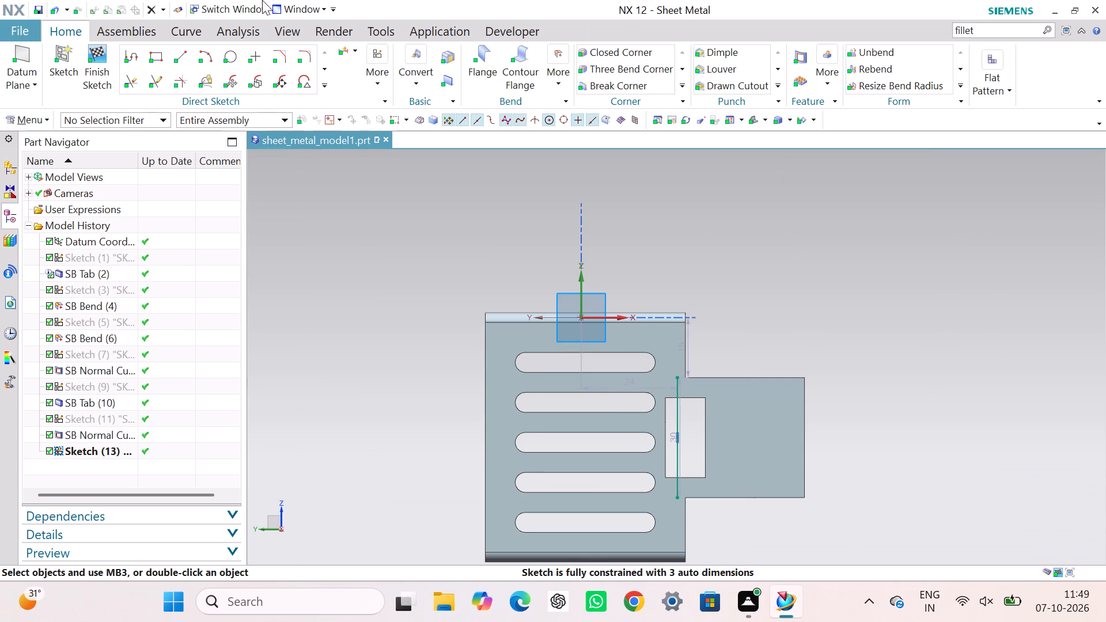
click(95, 65)
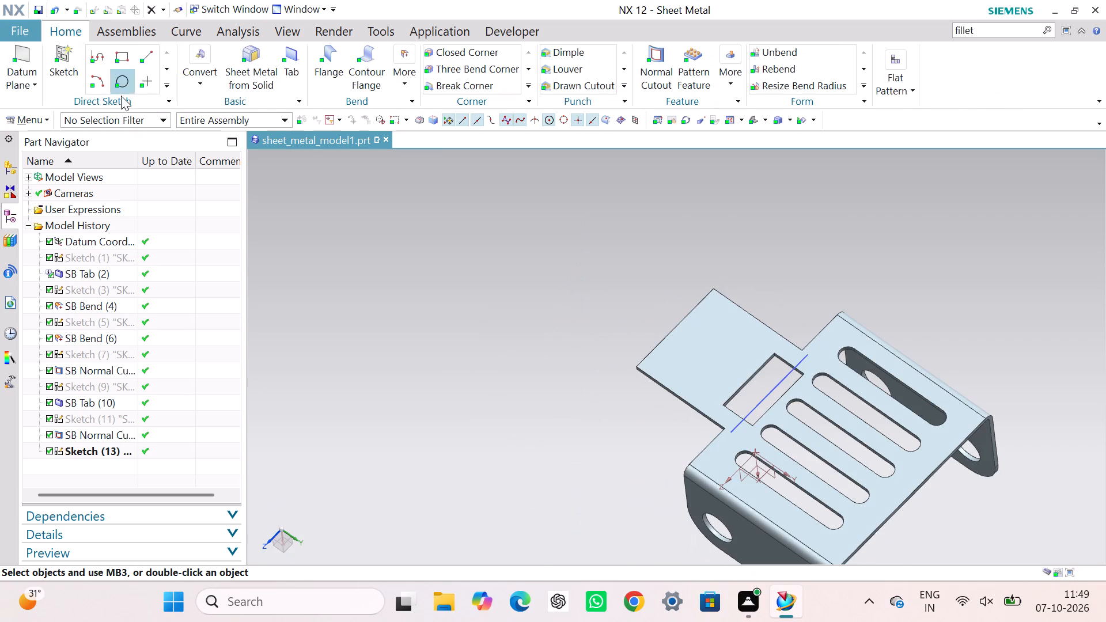
Bend the side tab 90° along the remaining vertical line, with the inset at Outer Mold Line.
click(526, 86)
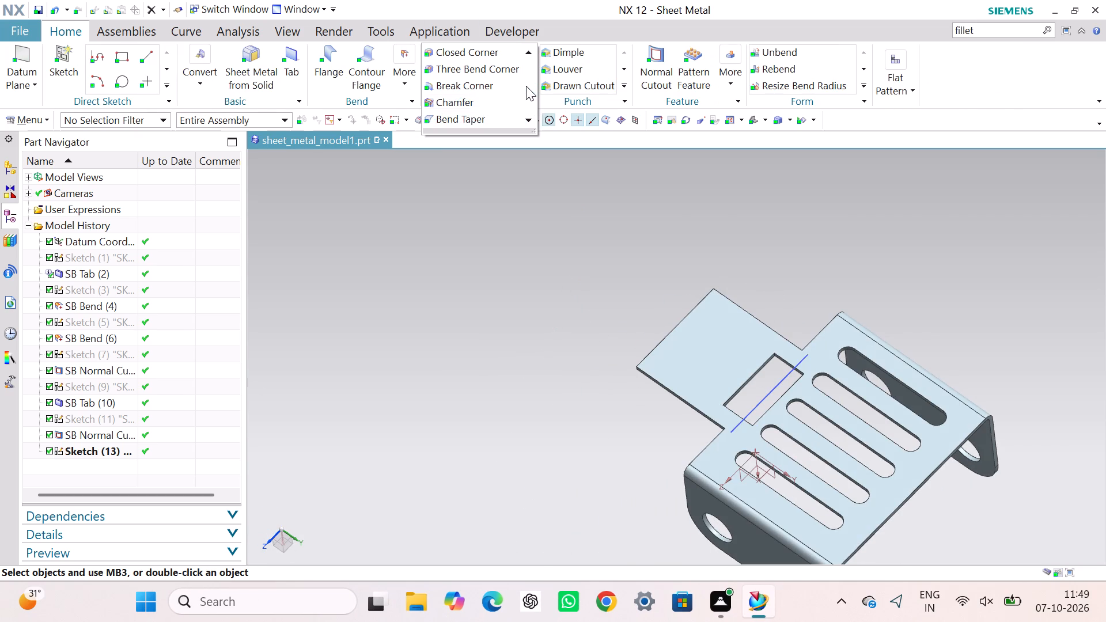
click(526, 86)
click(397, 83)
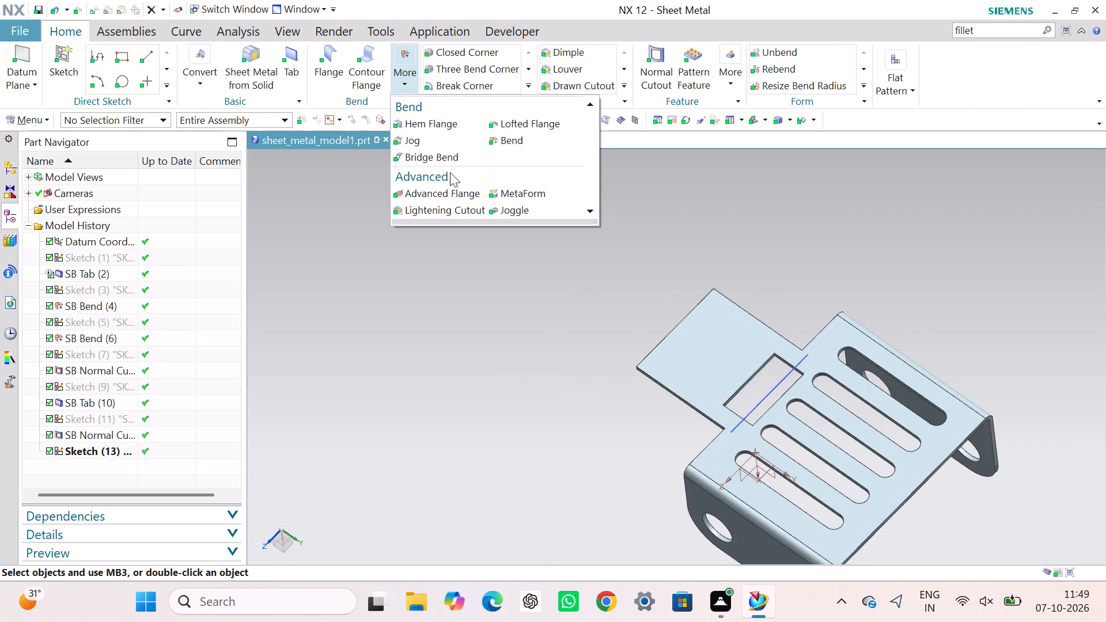
click(501, 141)
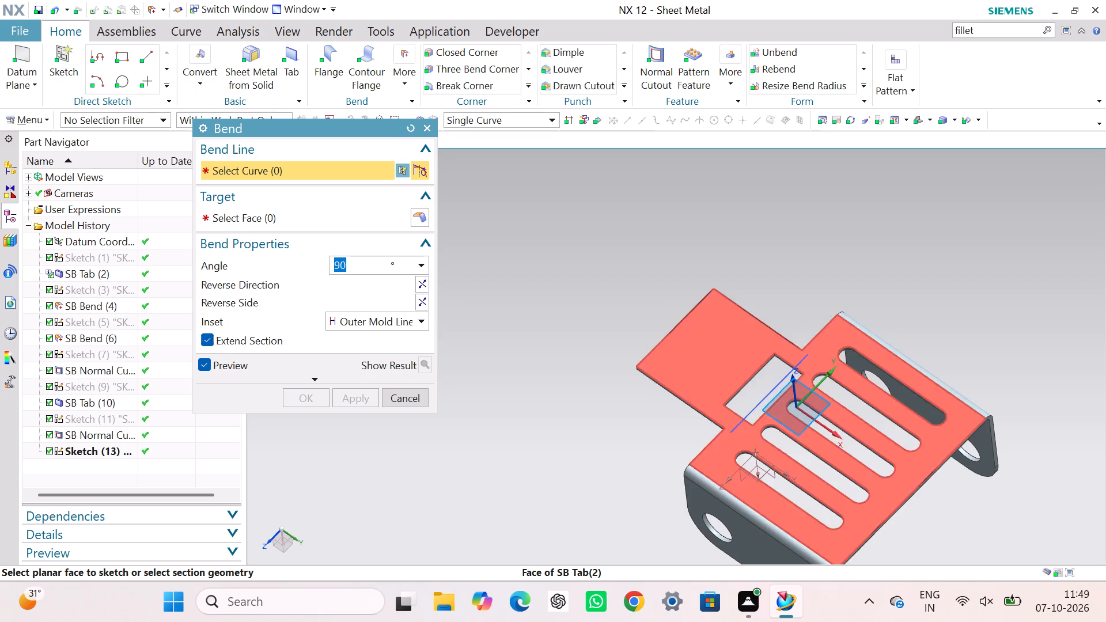
click(774, 391)
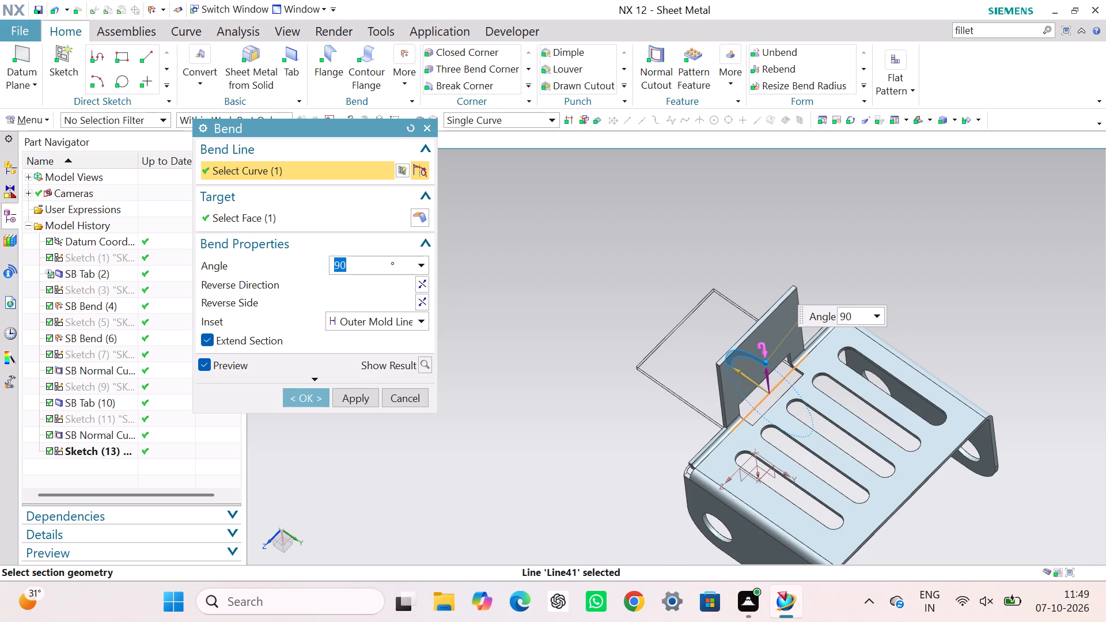
click(298, 392)
click(508, 387)
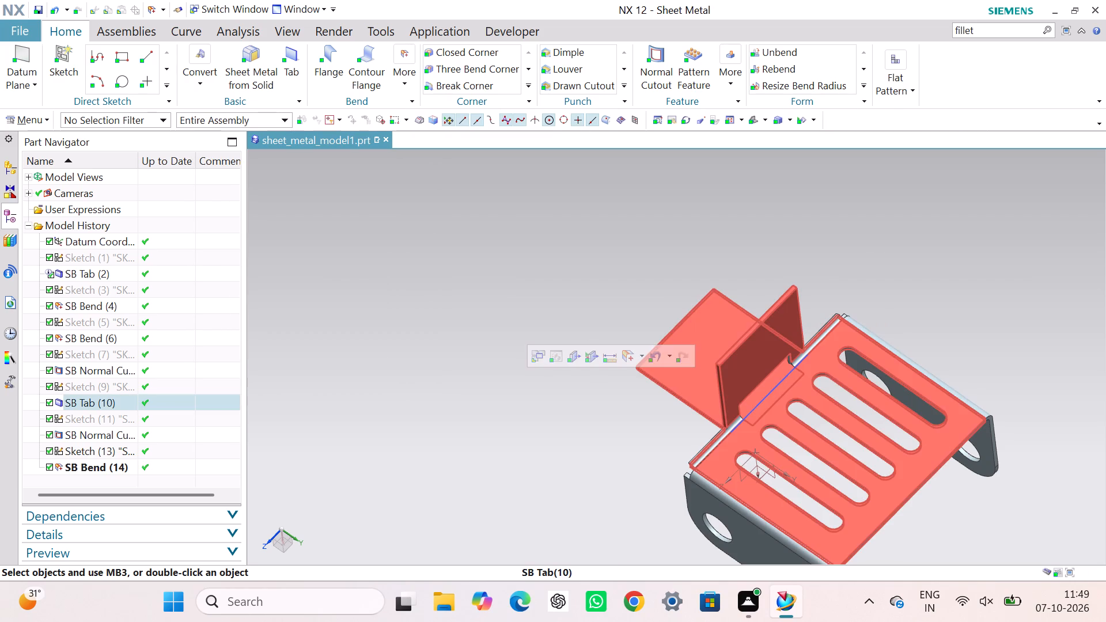
Hide the side tab's bend line sketch.
right_click(784, 383)
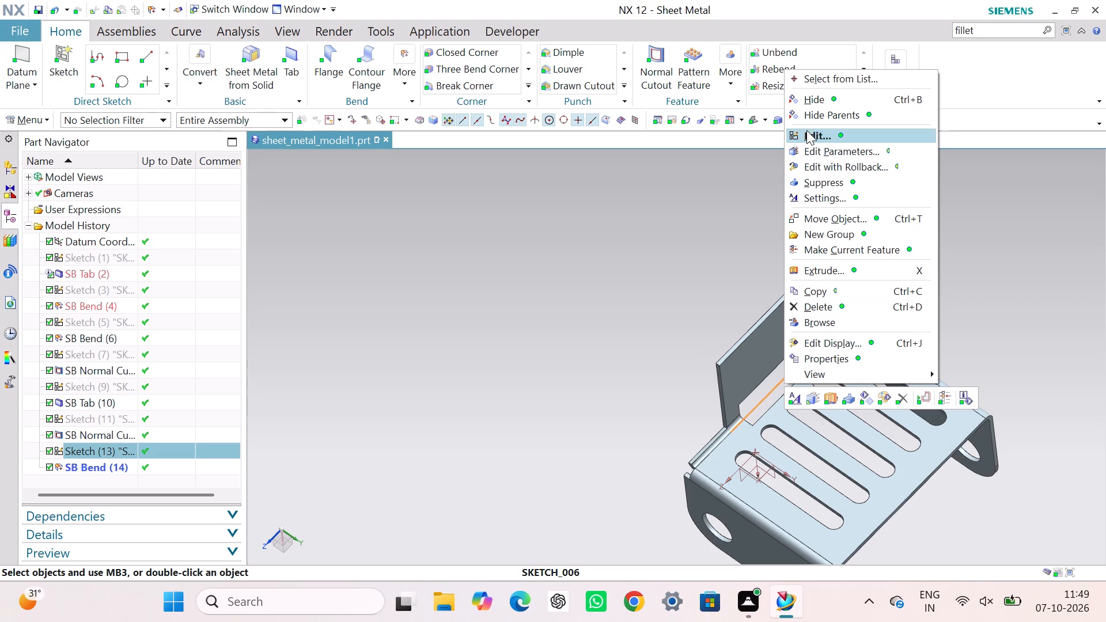
click(818, 93)
click(587, 350)
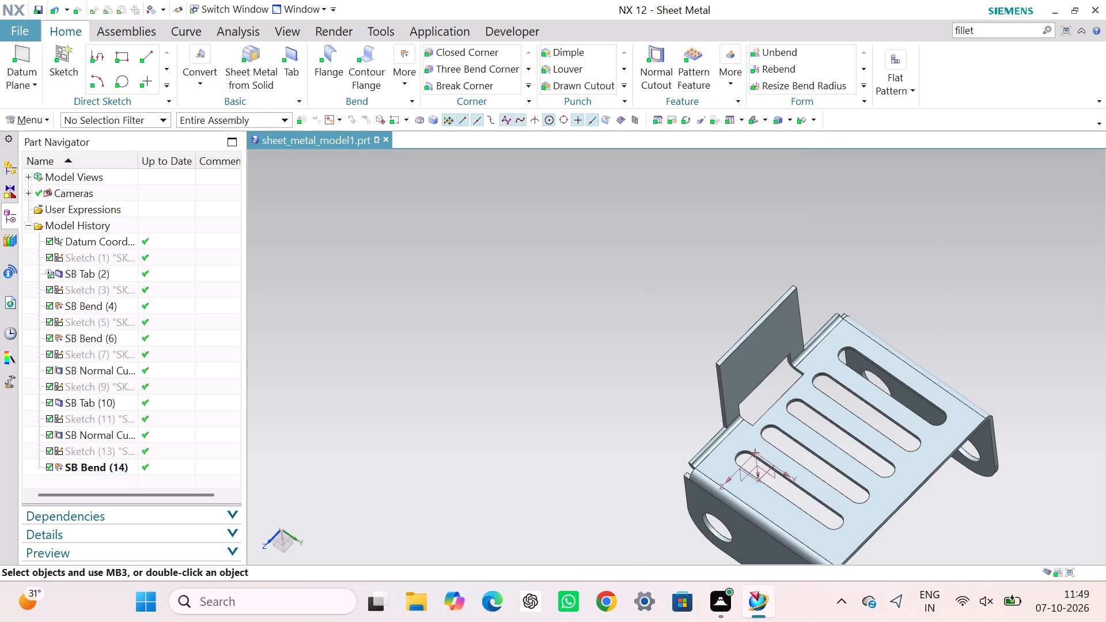
Examine the folded side tab and its bend area from several sides.
middle_drag(584, 346, 604, 356)
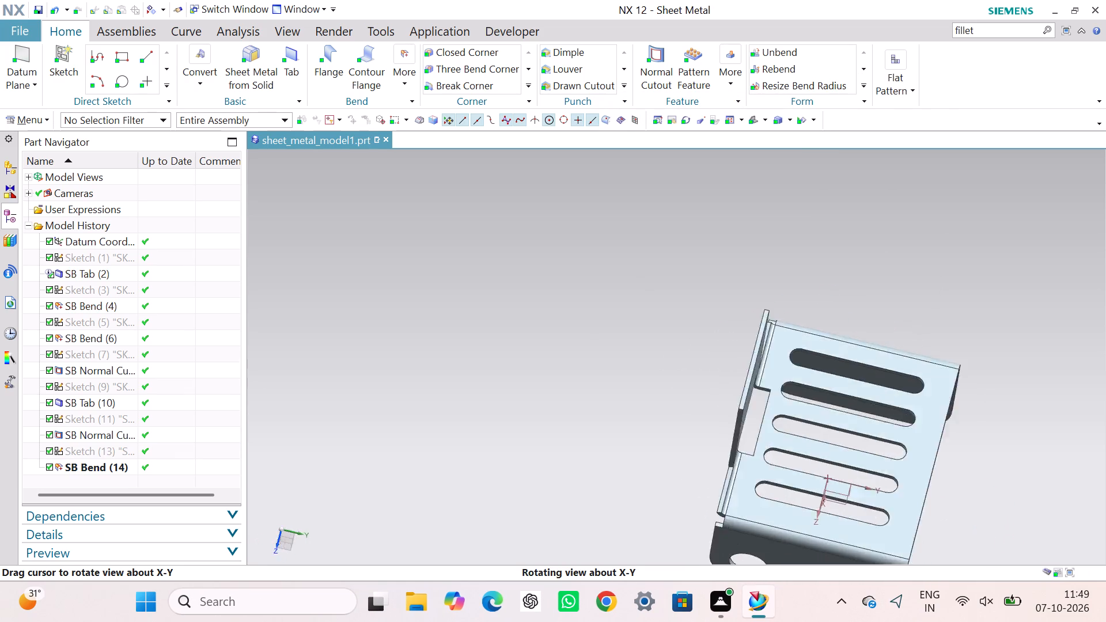
middle_drag(604, 356, 611, 317)
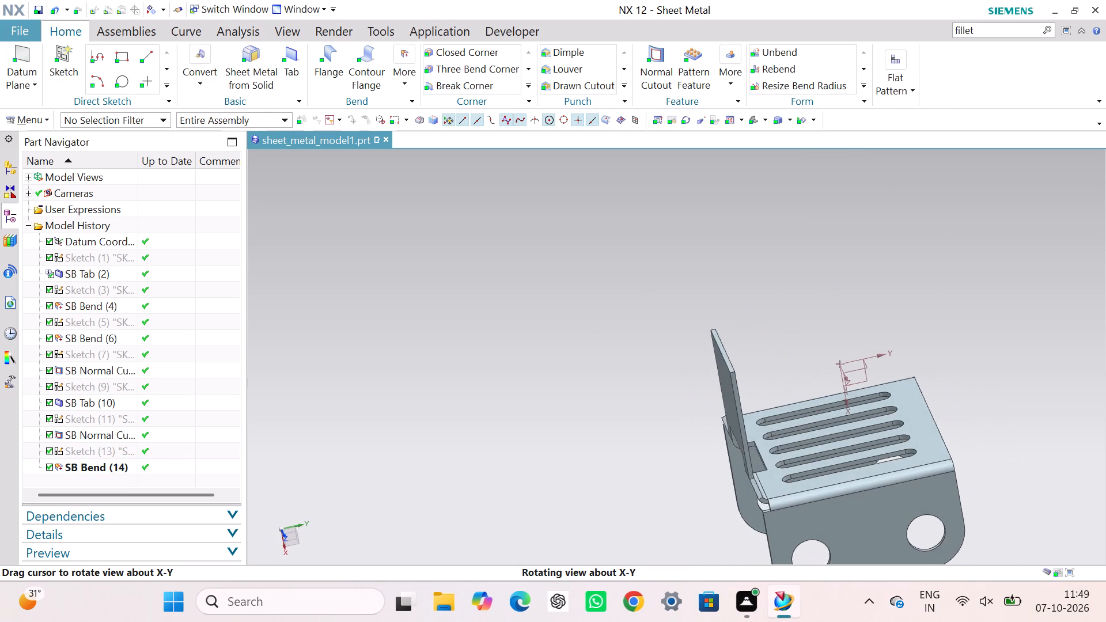
middle_drag(611, 317, 641, 332)
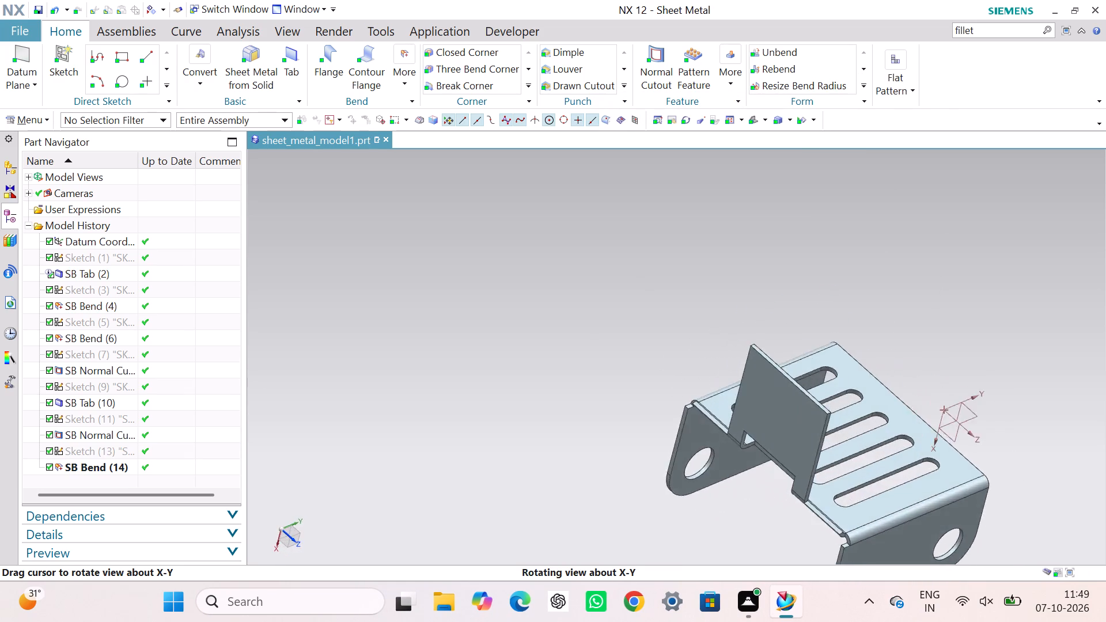
middle_drag(641, 332, 590, 256)
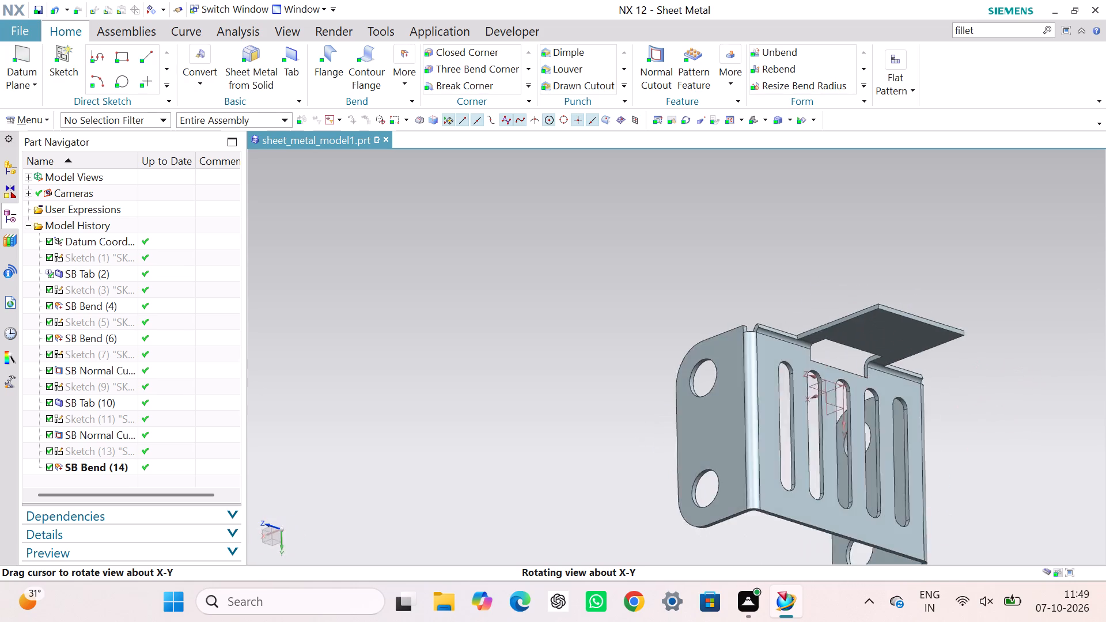
middle_drag(590, 256, 539, 288)
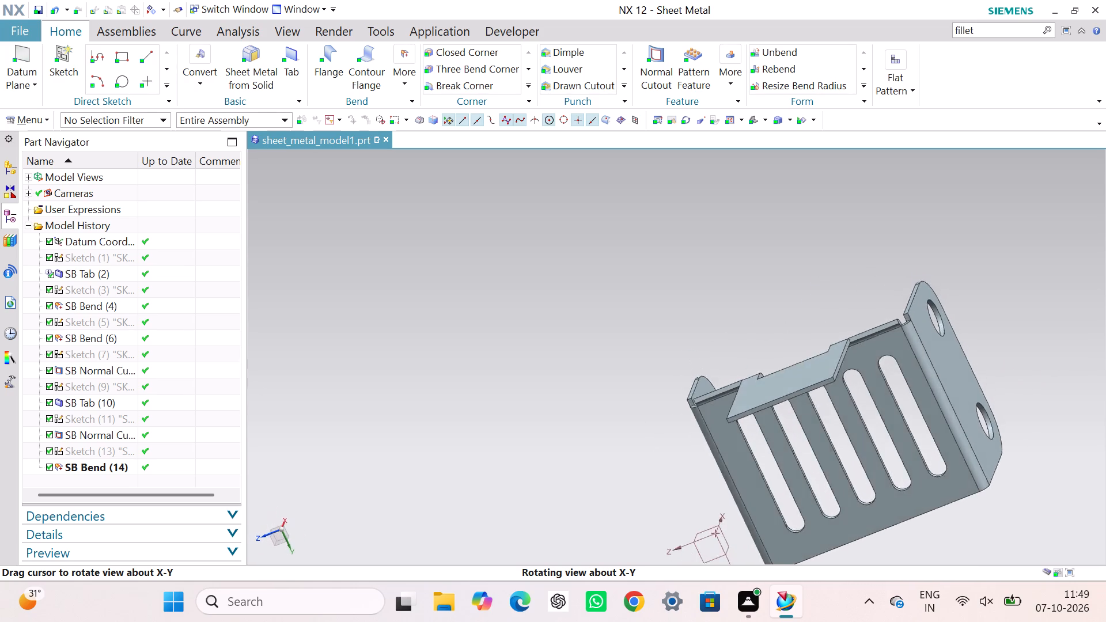
middle_drag(539, 288, 581, 292)
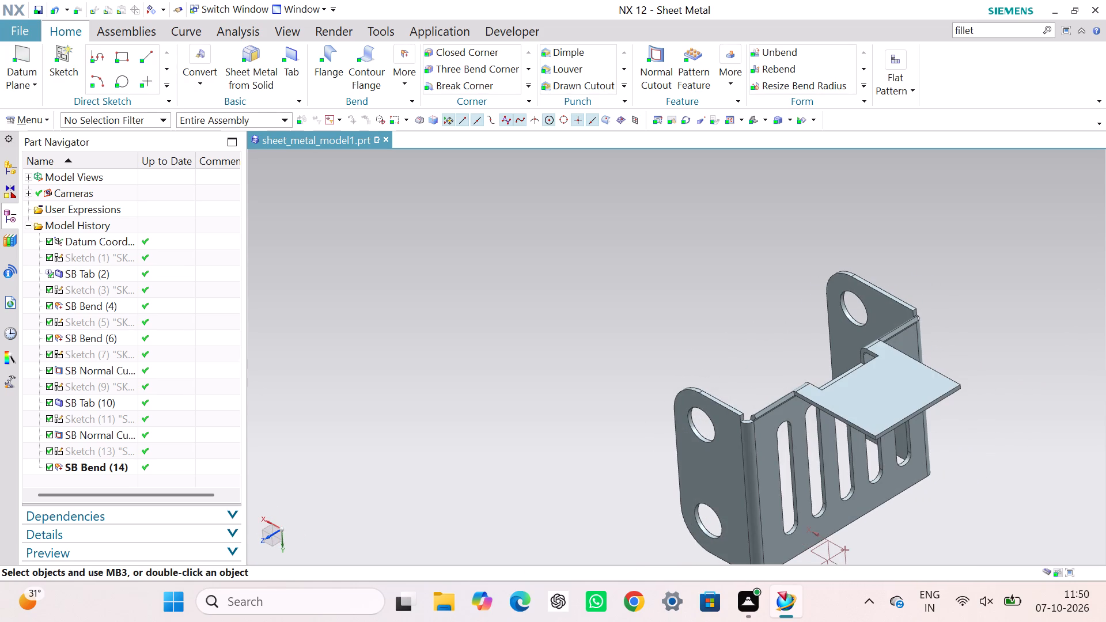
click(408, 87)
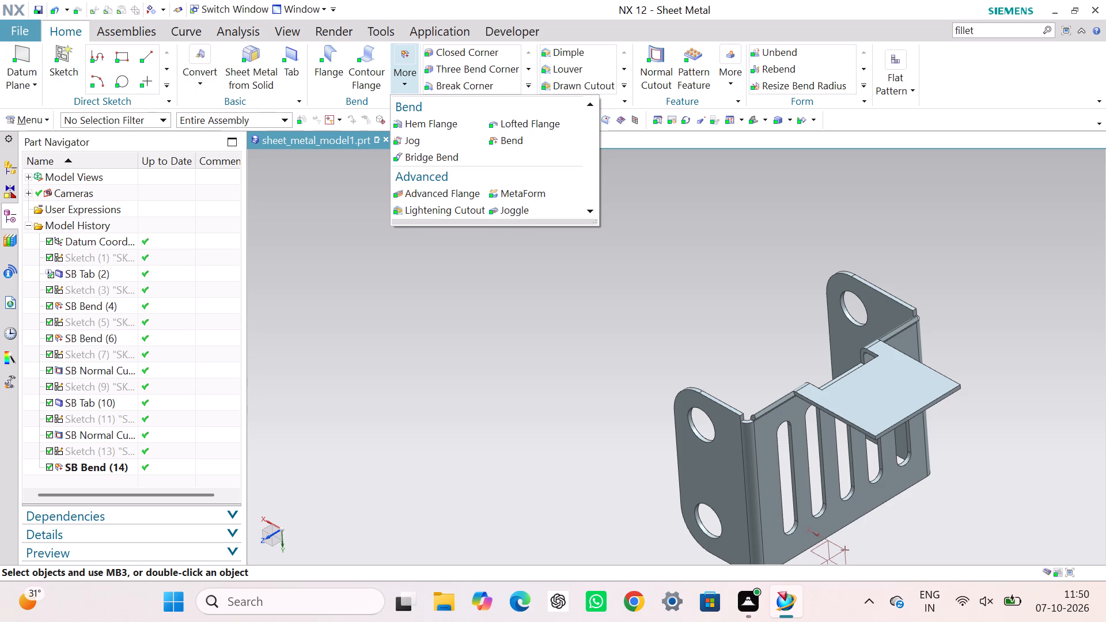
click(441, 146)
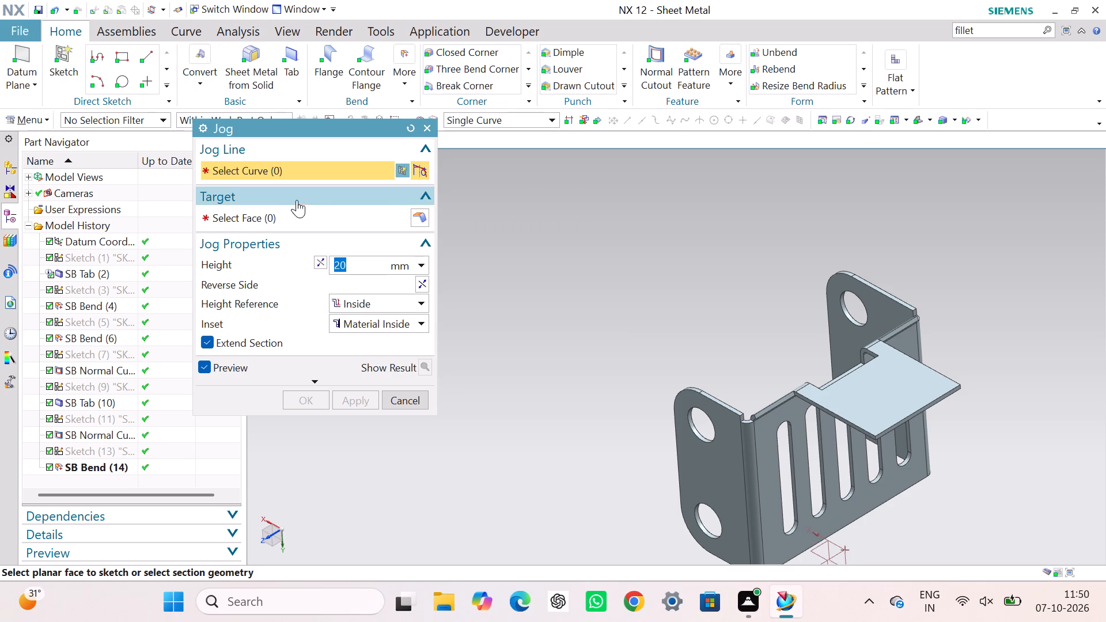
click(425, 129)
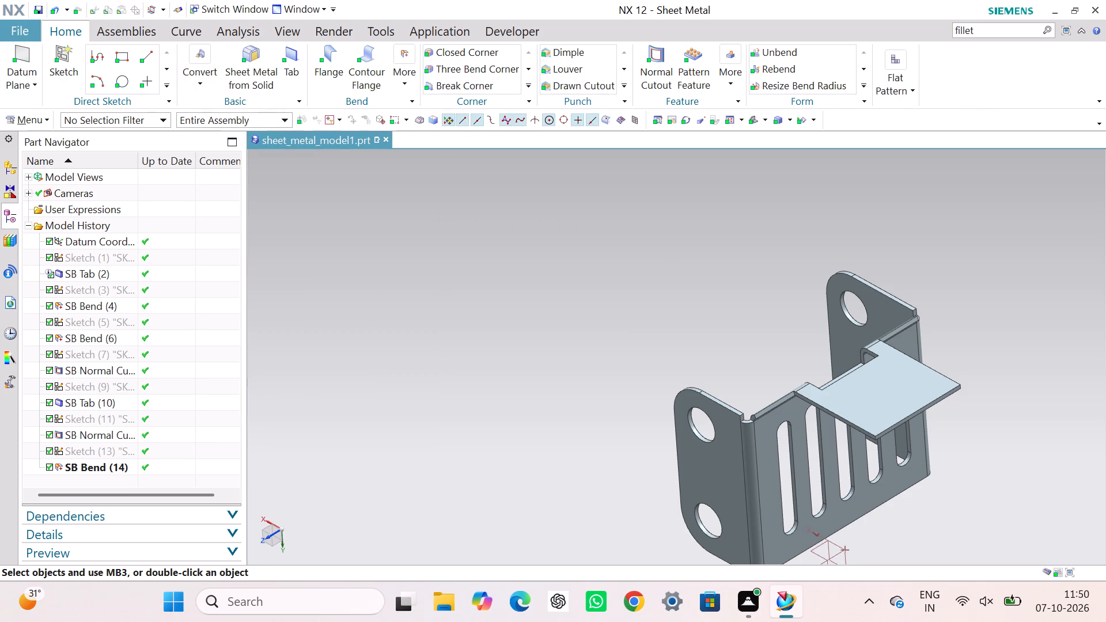
Sketch a horizontal line about 30 mm long across the folded tab's flat face near its free end, about 8.8 mm from the horizontal axis.
click(889, 395)
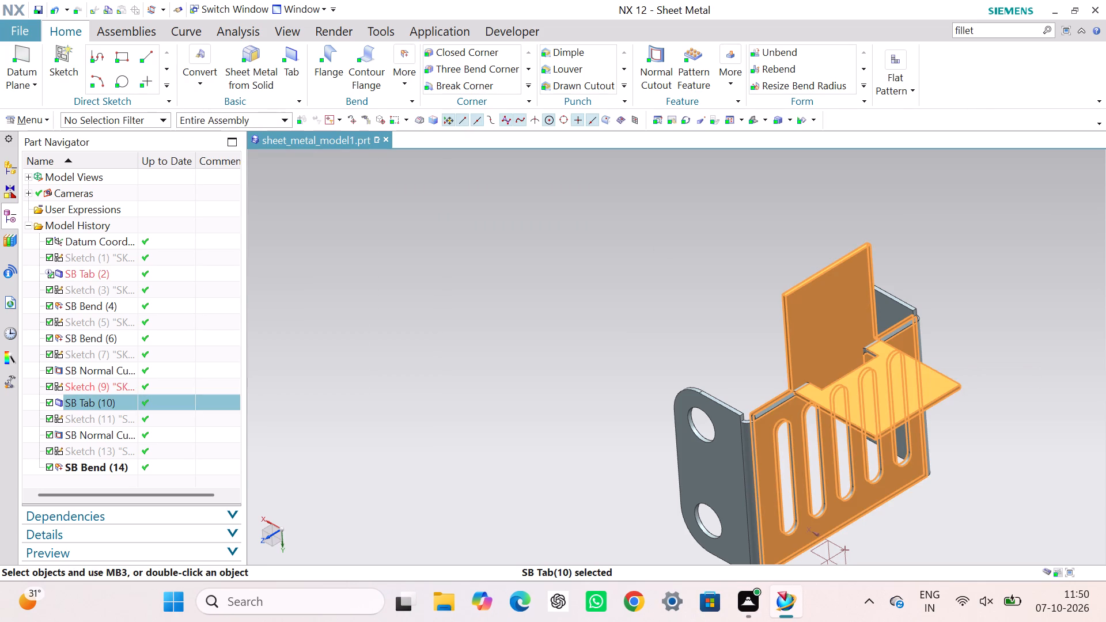
click(334, 354)
double_click(354, 335)
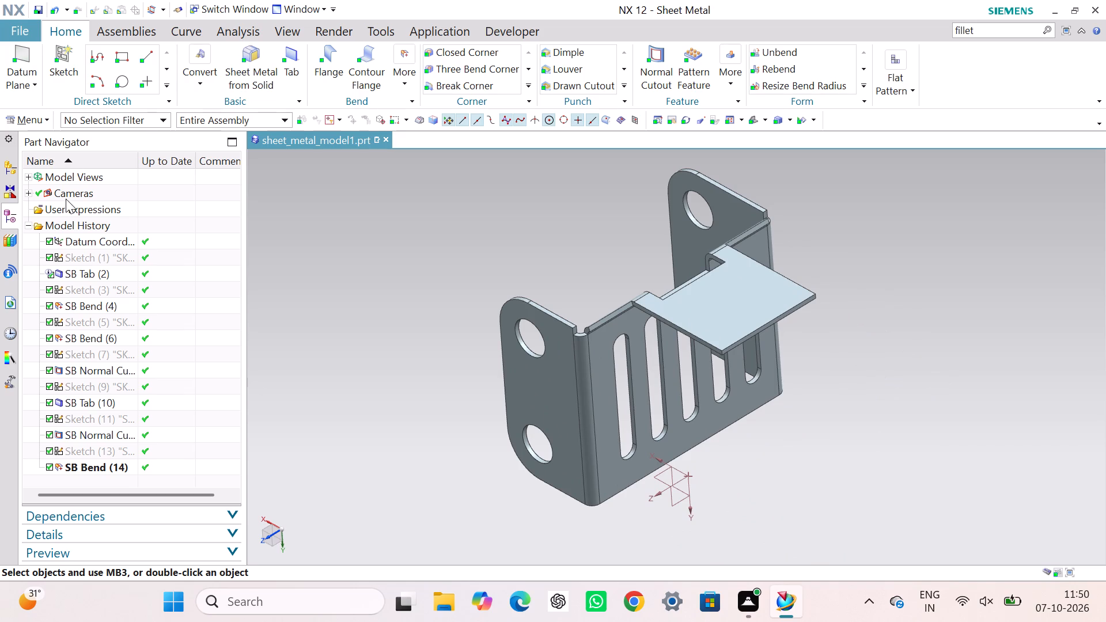
click(43, 119)
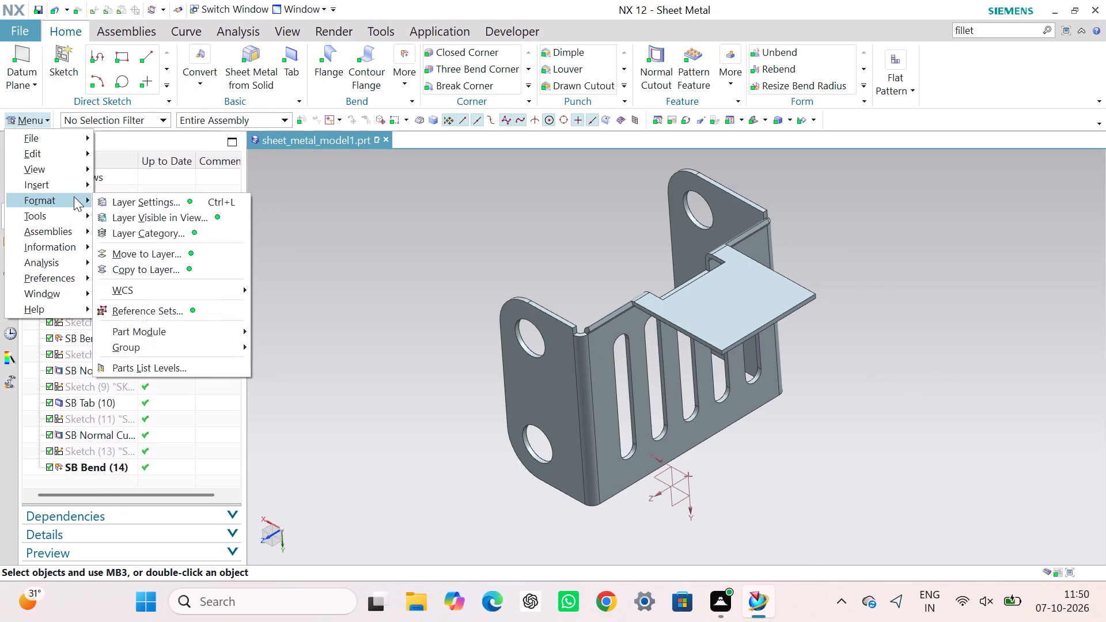
click(172, 198)
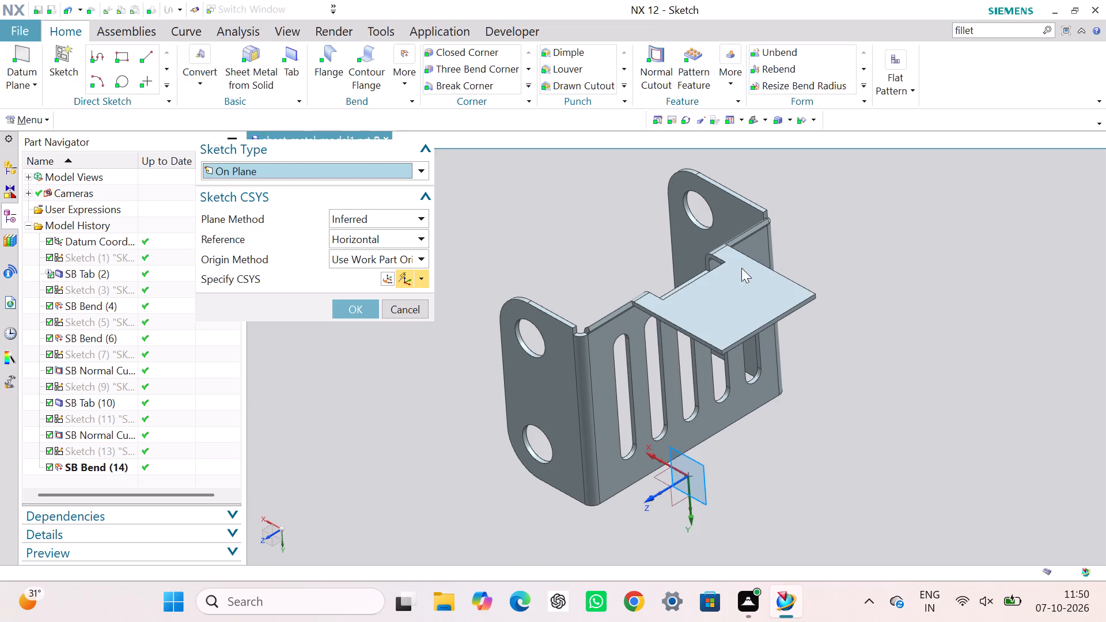
click(745, 290)
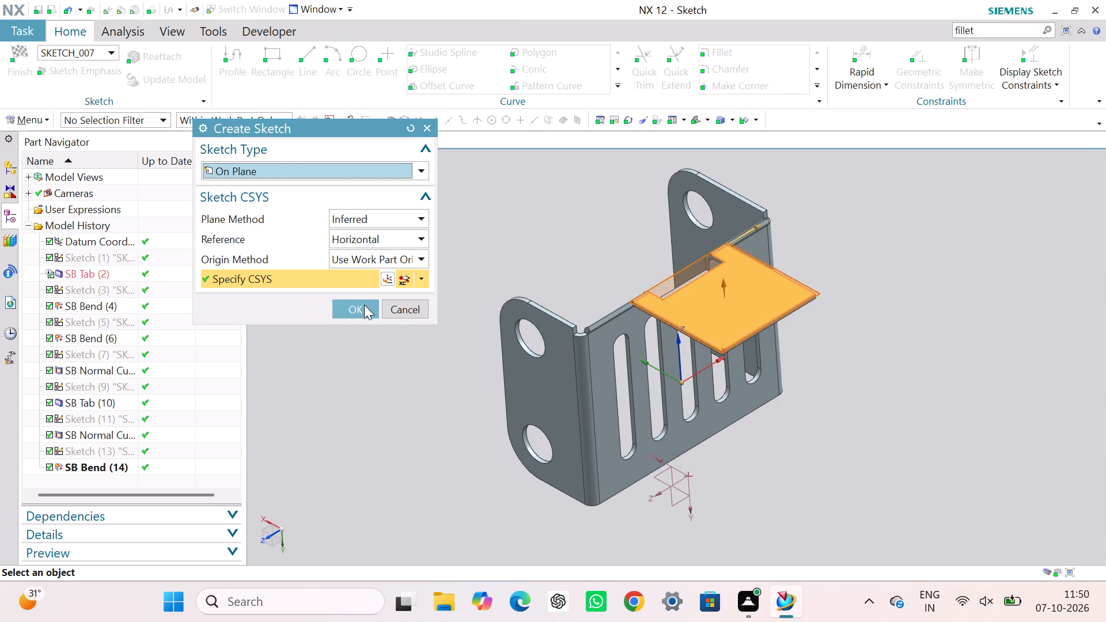
click(364, 305)
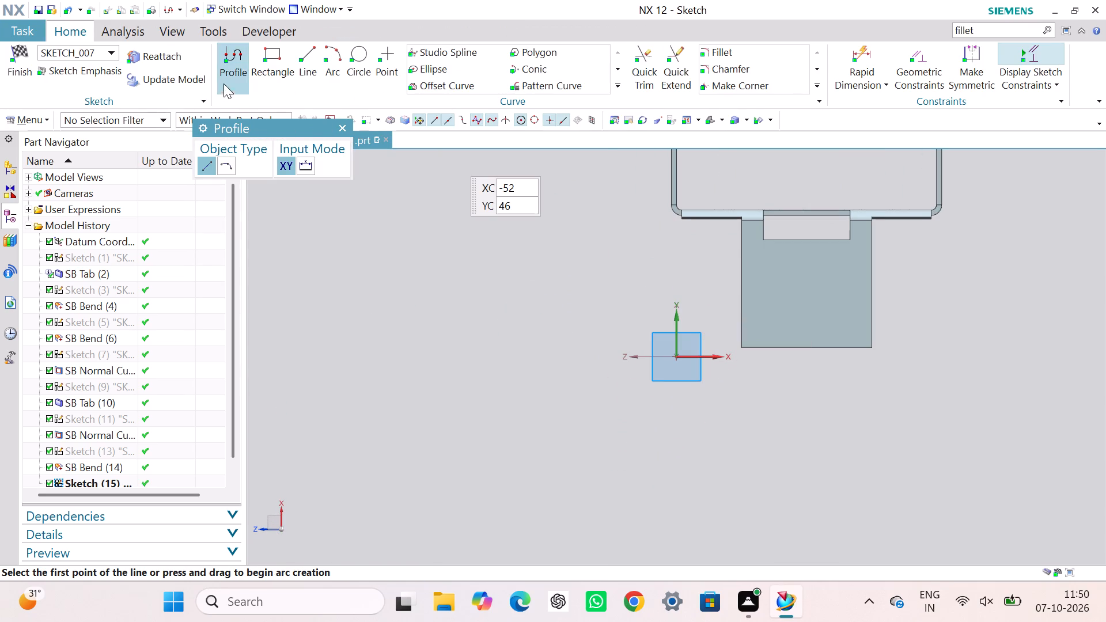
click(234, 54)
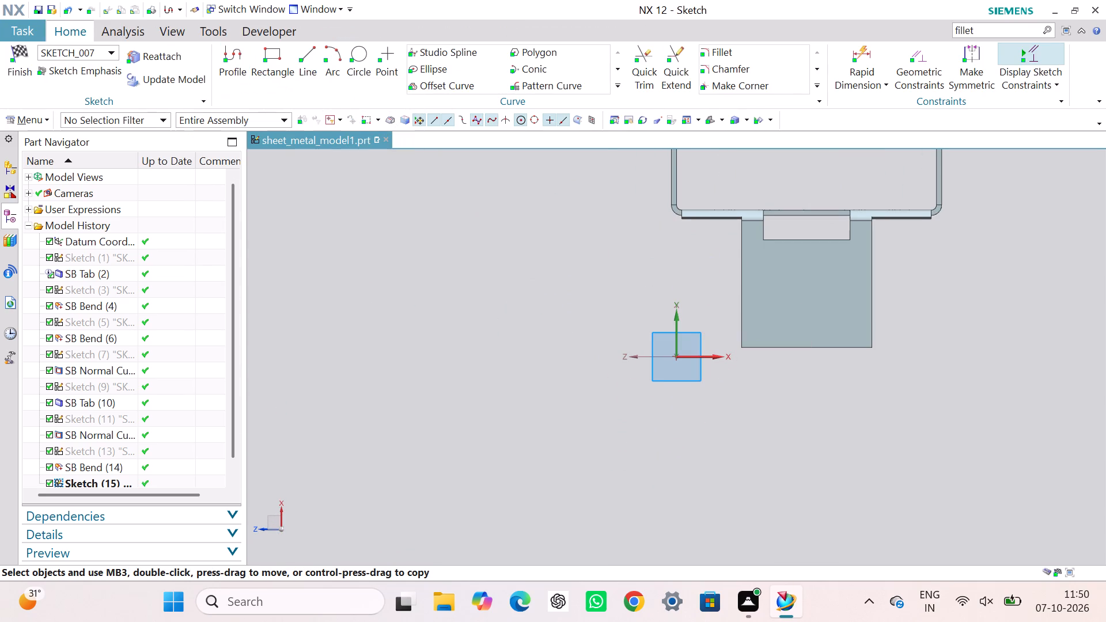
click(228, 48)
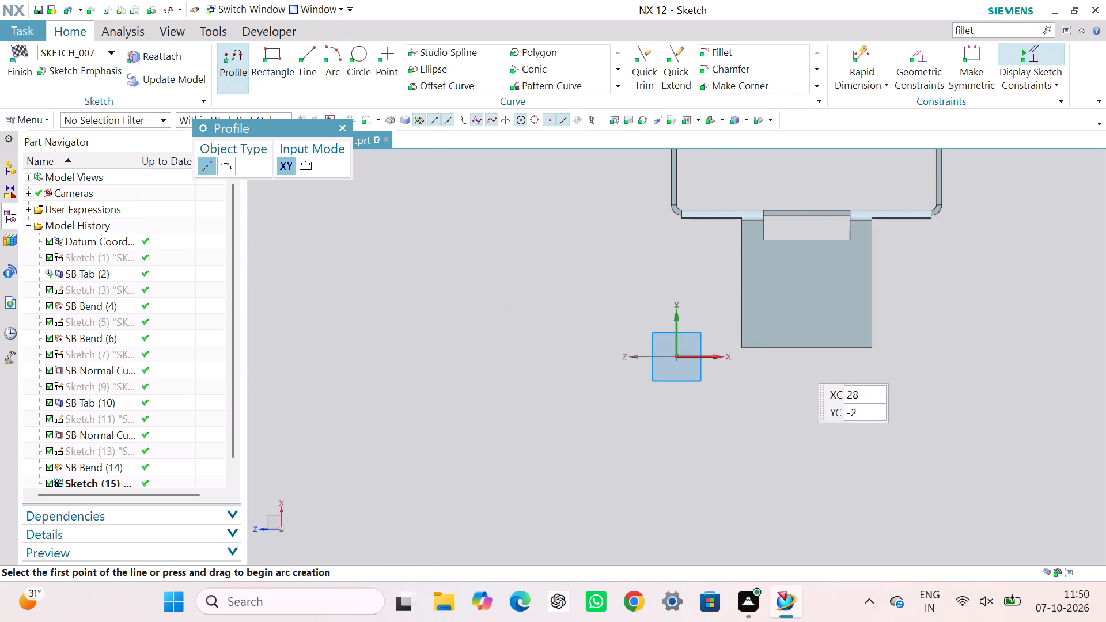
click(743, 318)
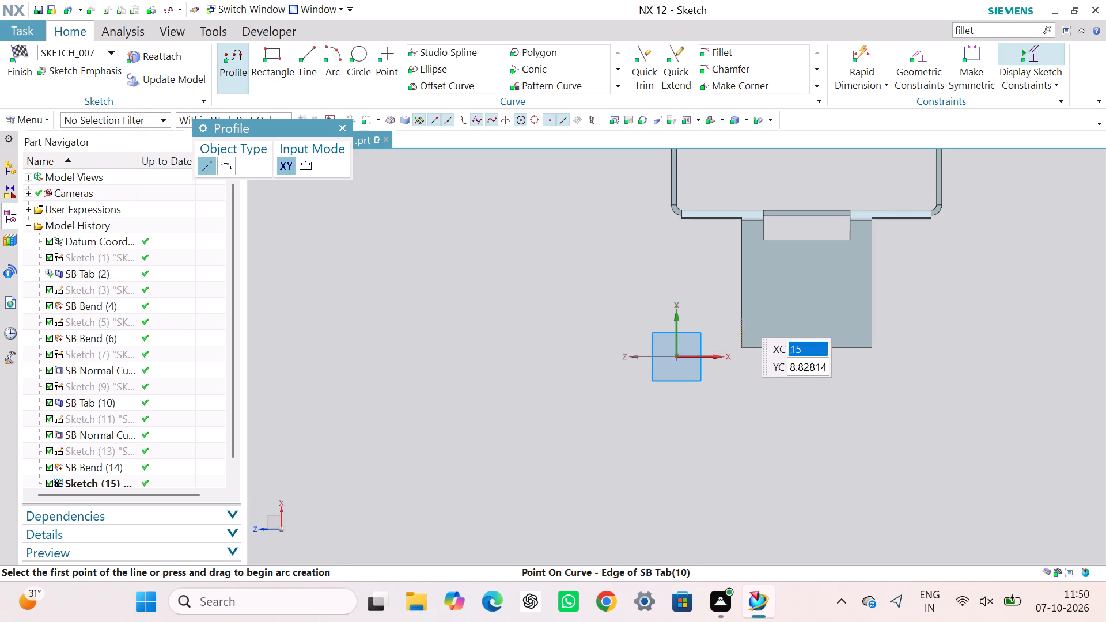
click(873, 318)
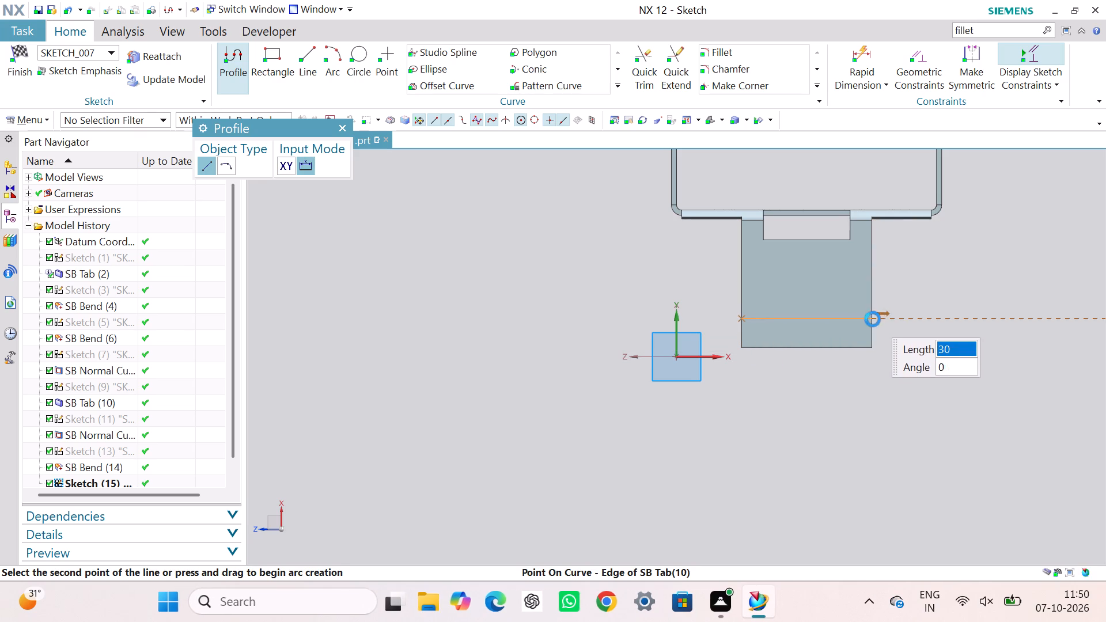
click(346, 130)
click(608, 271)
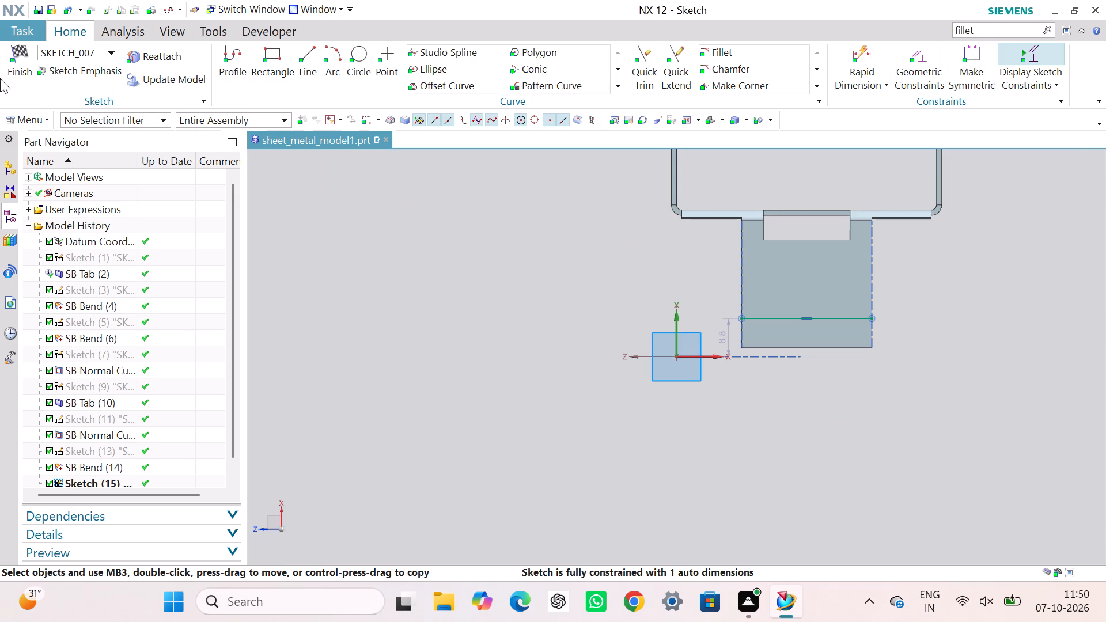
click(12, 47)
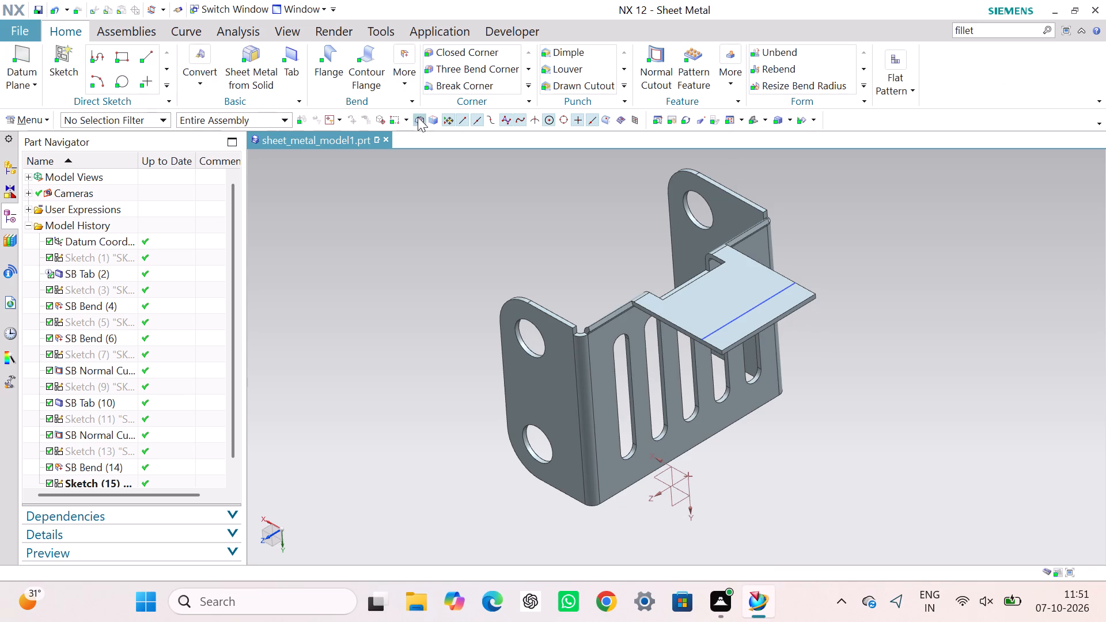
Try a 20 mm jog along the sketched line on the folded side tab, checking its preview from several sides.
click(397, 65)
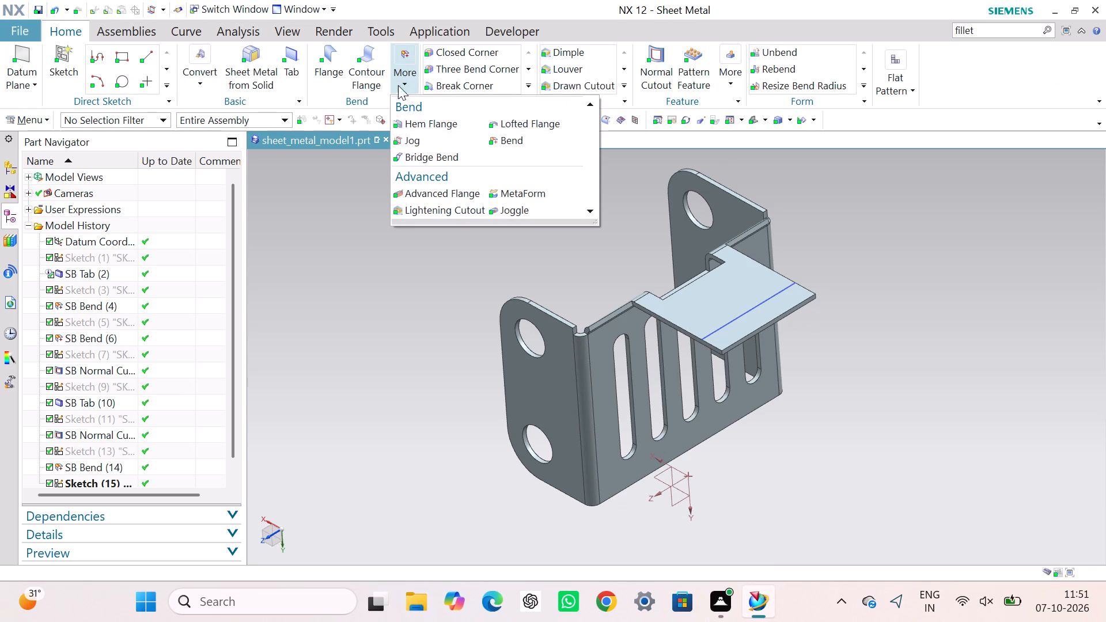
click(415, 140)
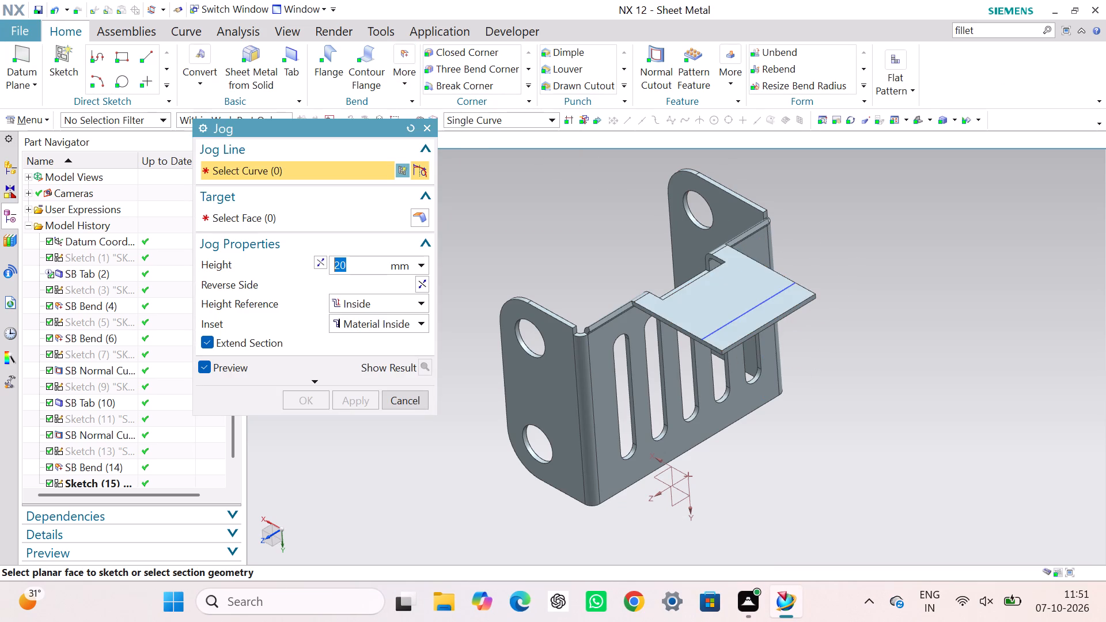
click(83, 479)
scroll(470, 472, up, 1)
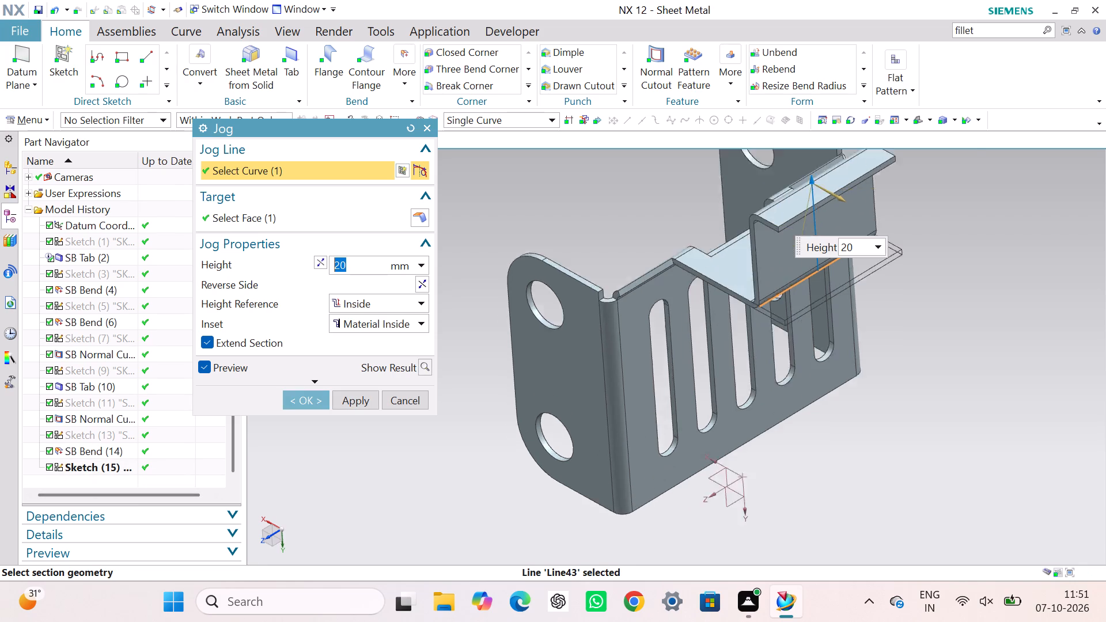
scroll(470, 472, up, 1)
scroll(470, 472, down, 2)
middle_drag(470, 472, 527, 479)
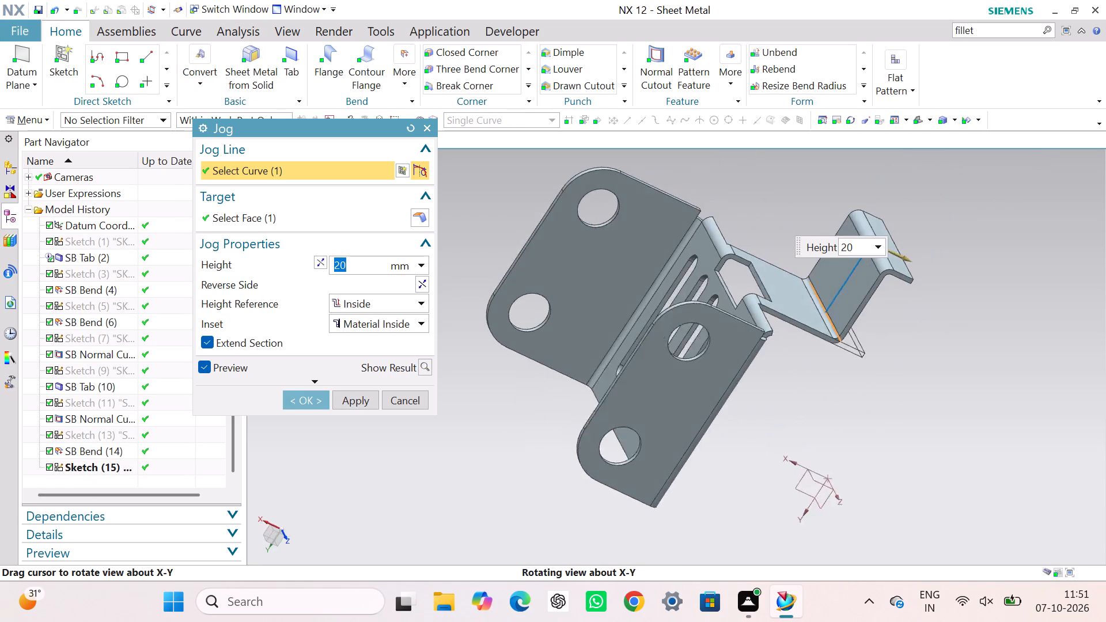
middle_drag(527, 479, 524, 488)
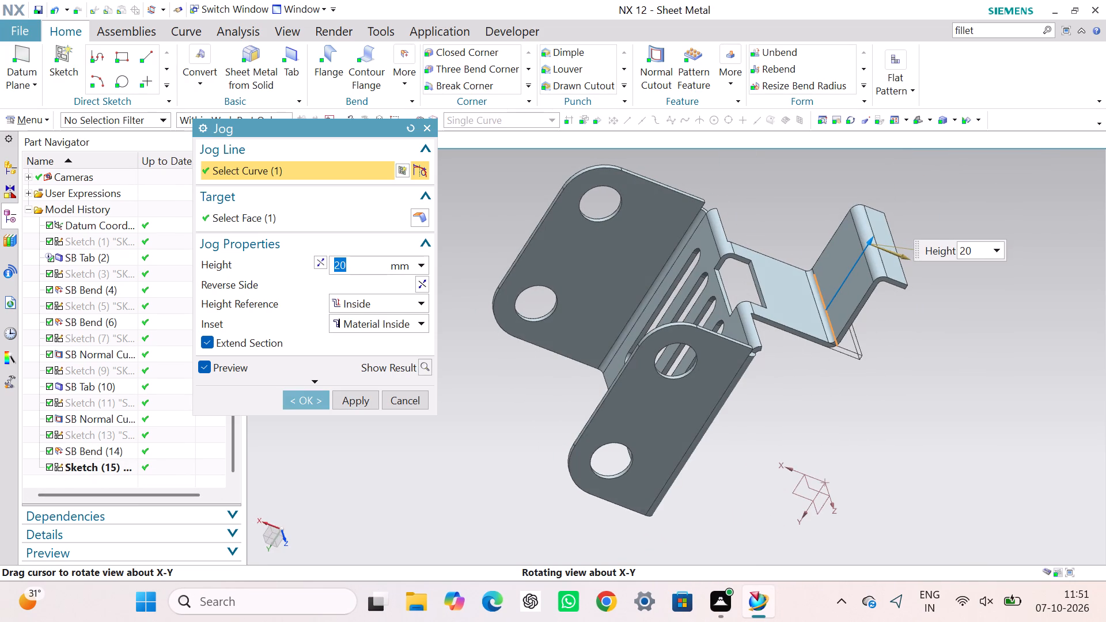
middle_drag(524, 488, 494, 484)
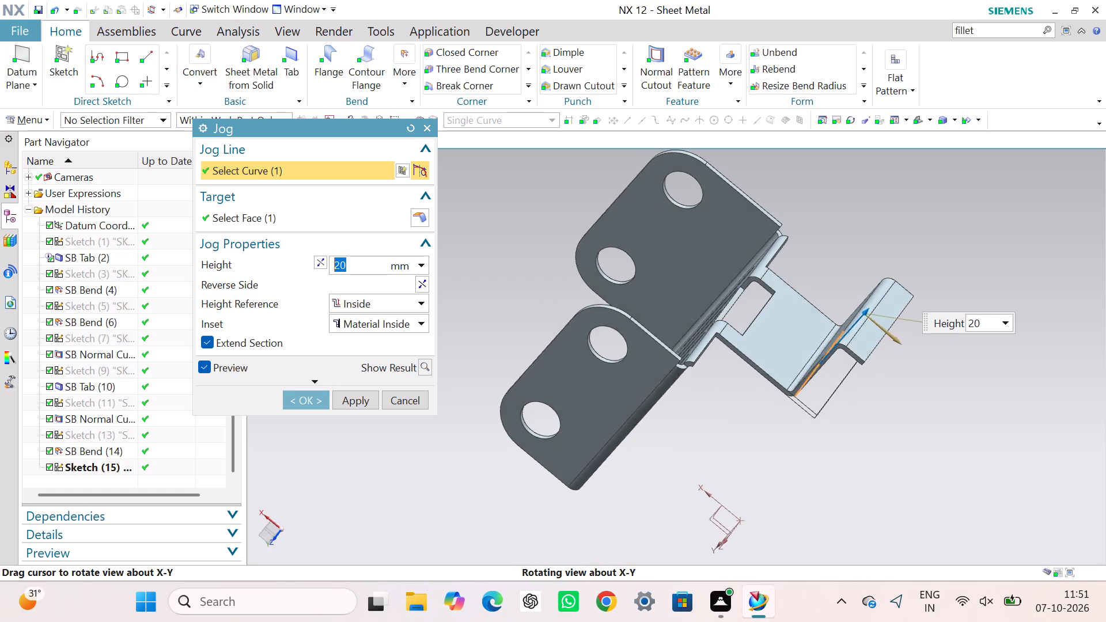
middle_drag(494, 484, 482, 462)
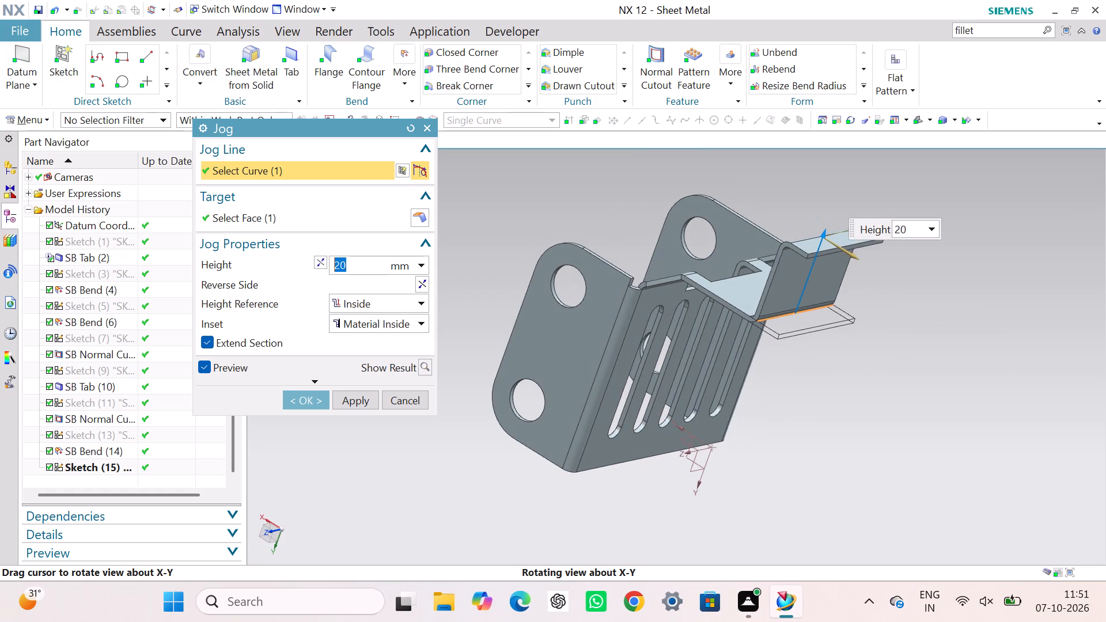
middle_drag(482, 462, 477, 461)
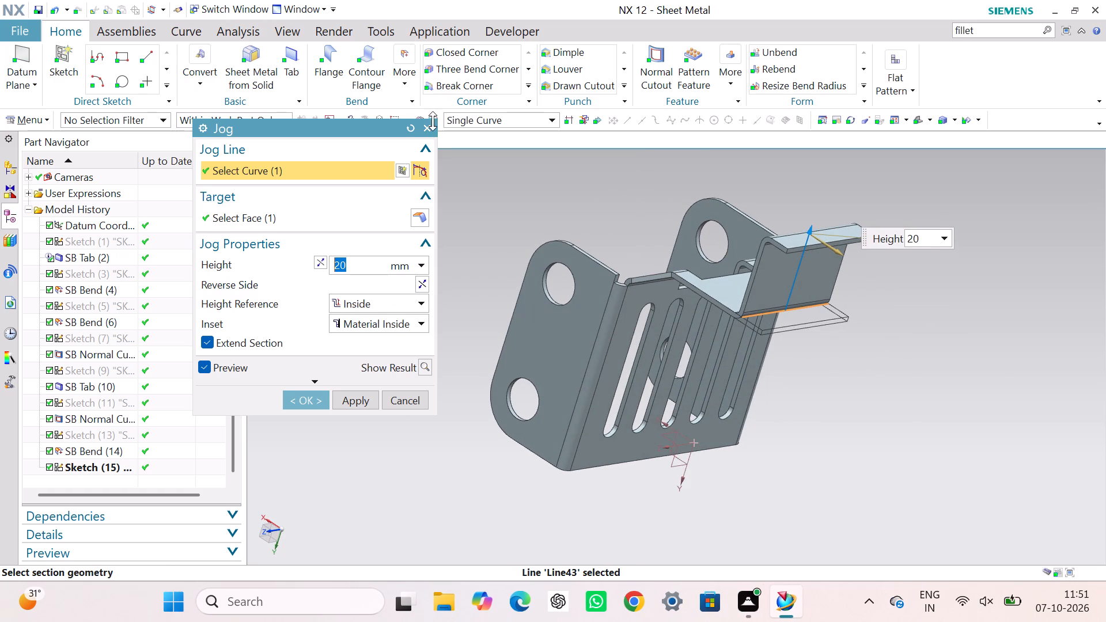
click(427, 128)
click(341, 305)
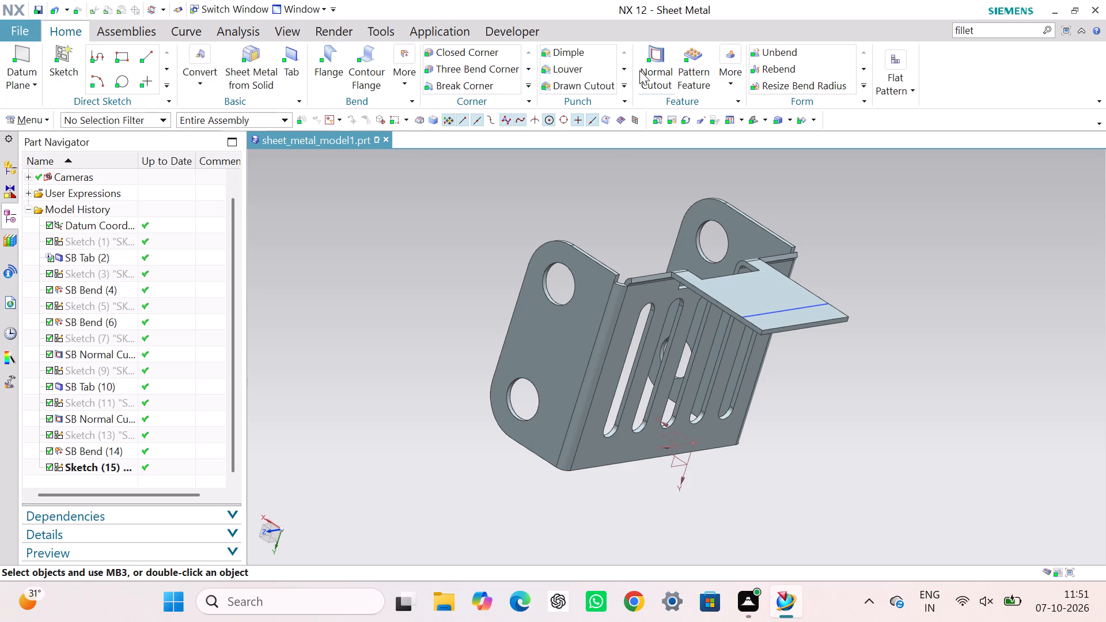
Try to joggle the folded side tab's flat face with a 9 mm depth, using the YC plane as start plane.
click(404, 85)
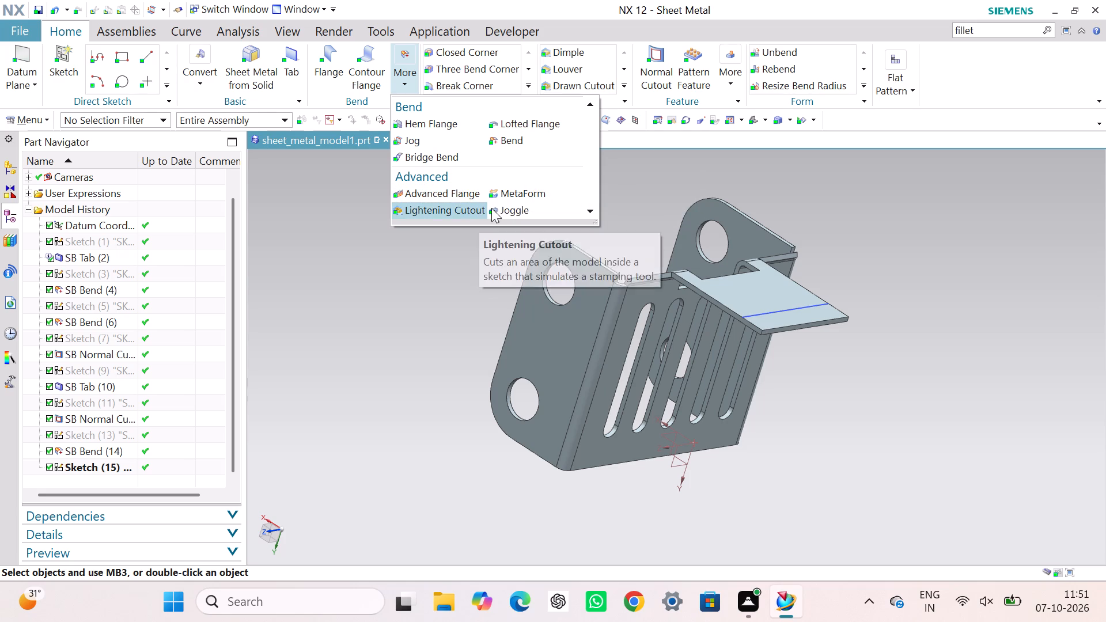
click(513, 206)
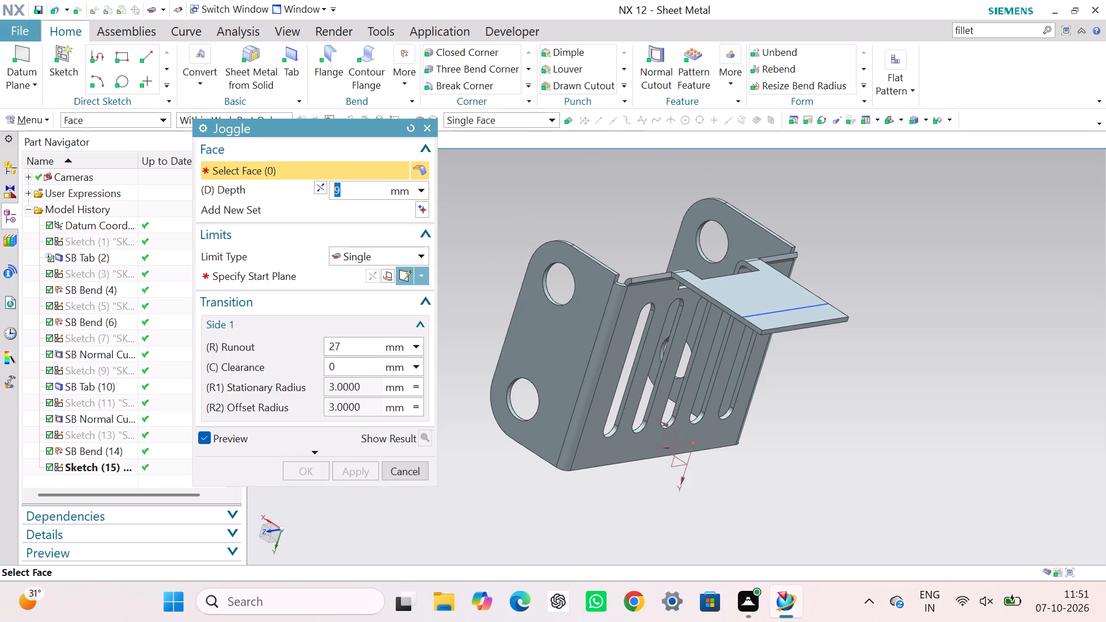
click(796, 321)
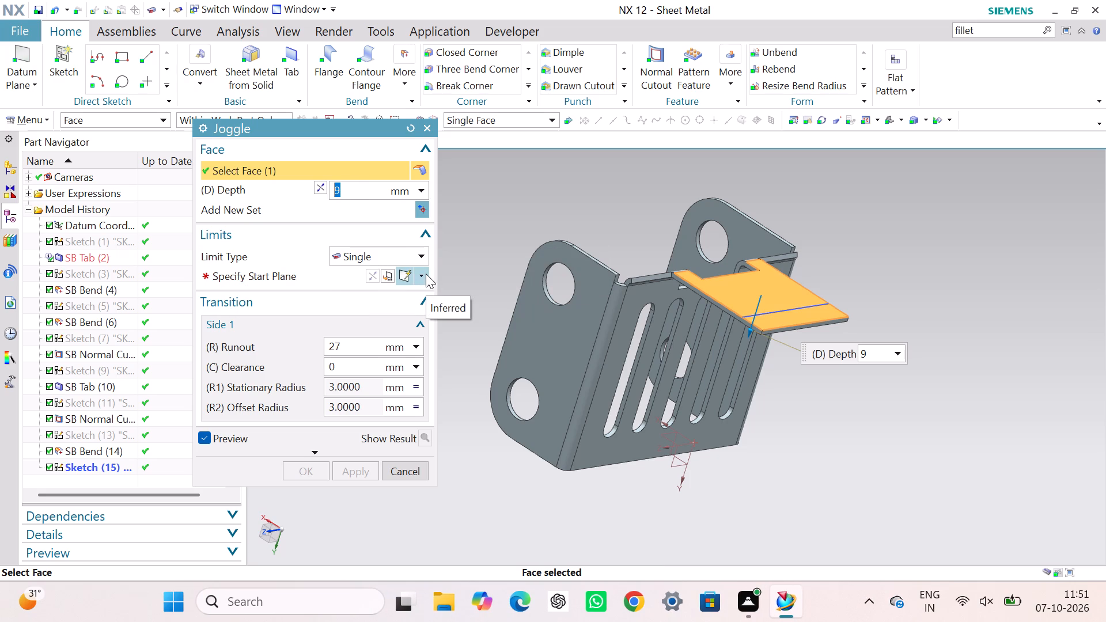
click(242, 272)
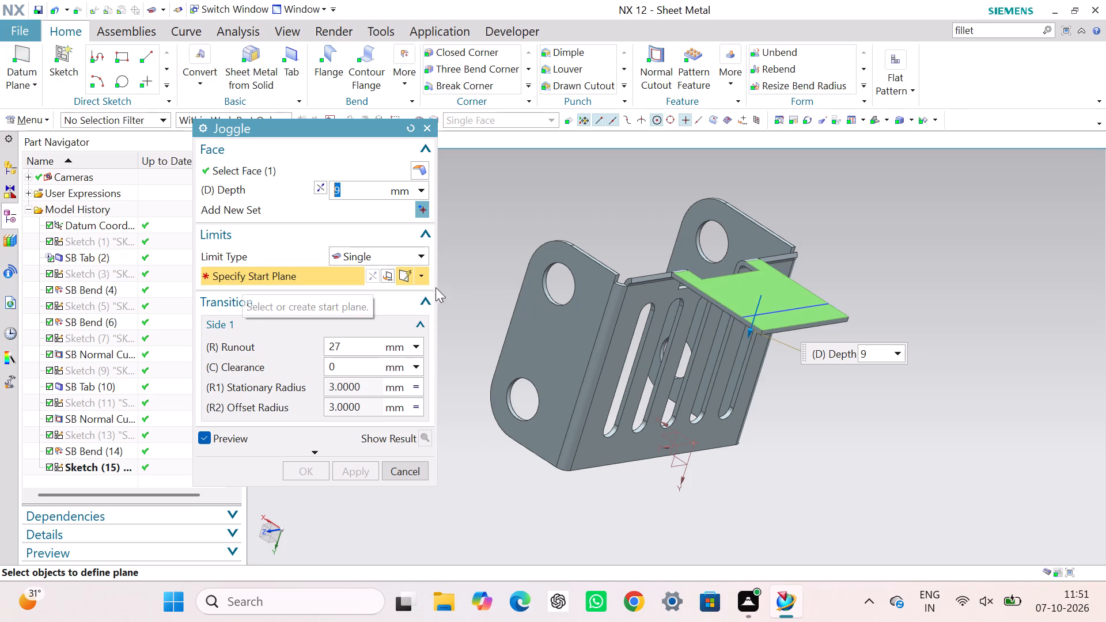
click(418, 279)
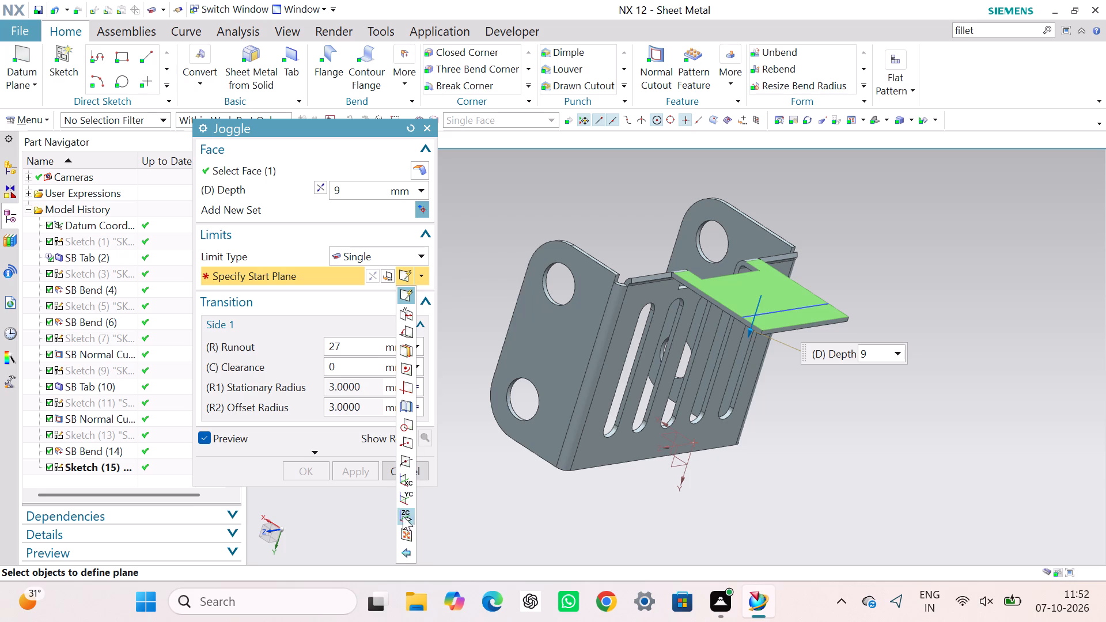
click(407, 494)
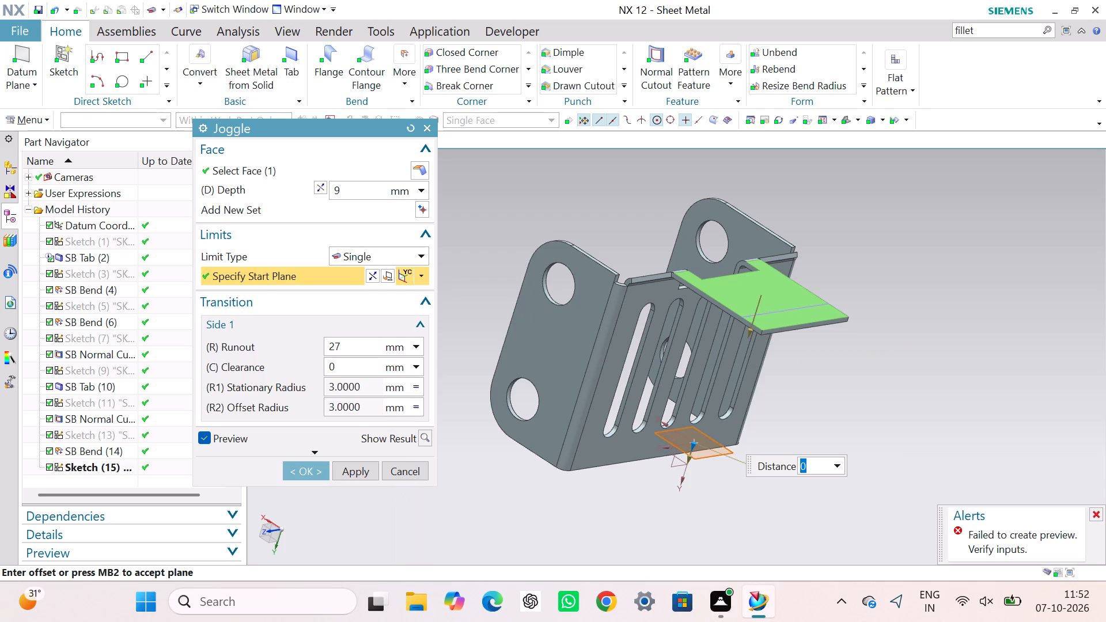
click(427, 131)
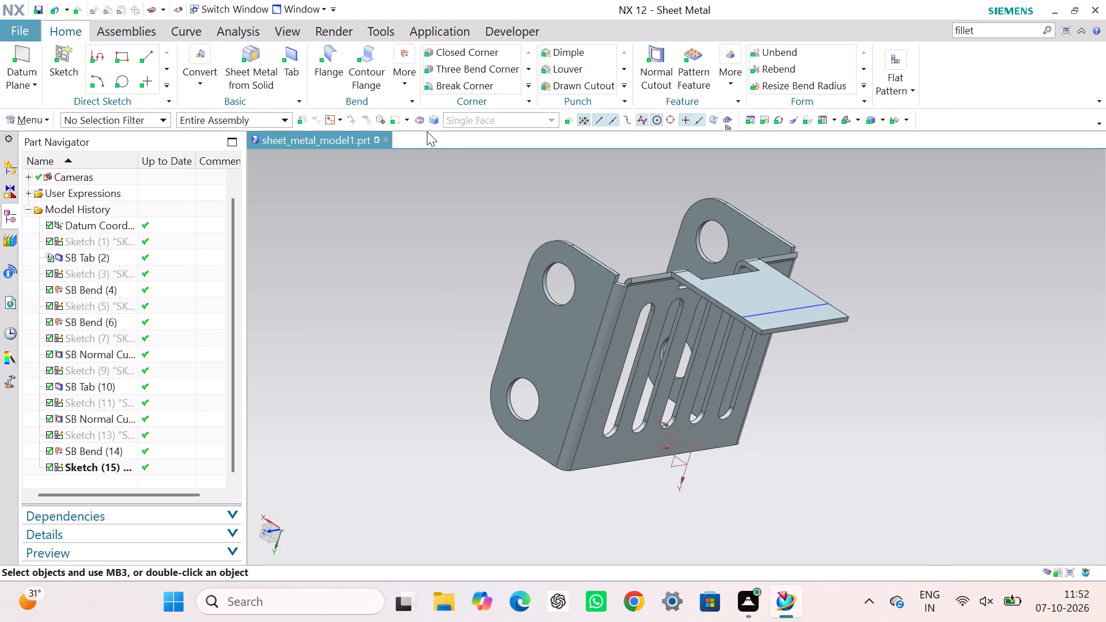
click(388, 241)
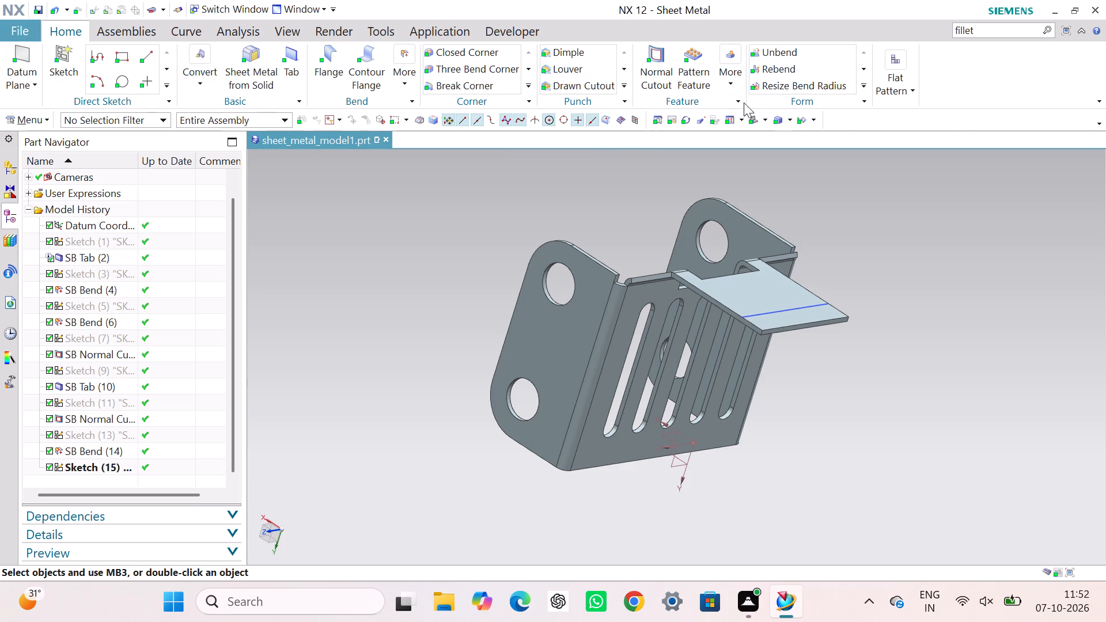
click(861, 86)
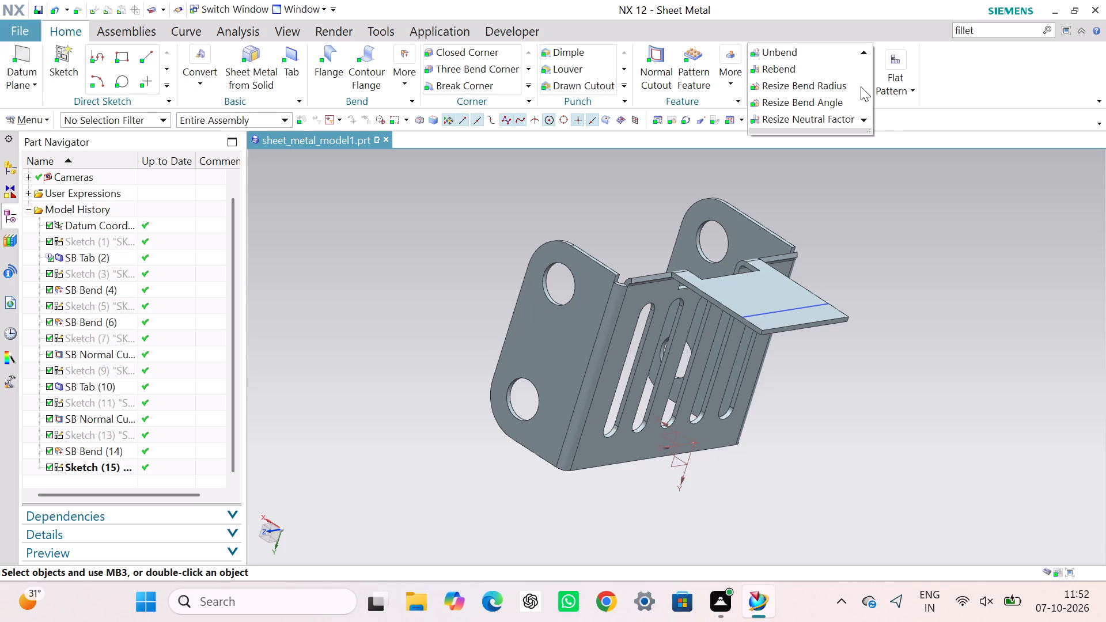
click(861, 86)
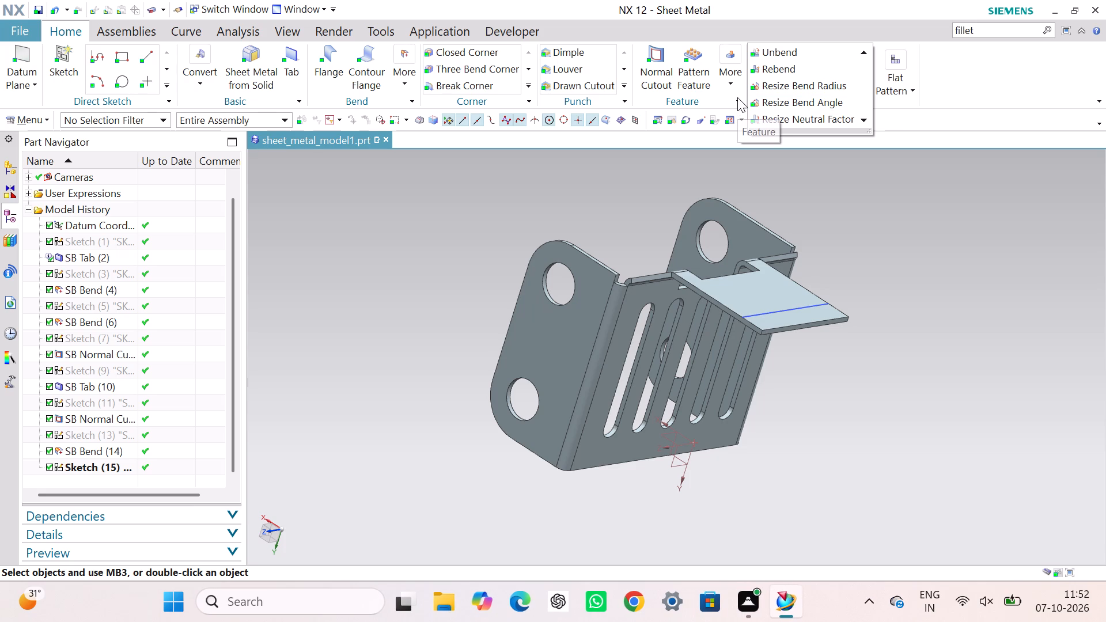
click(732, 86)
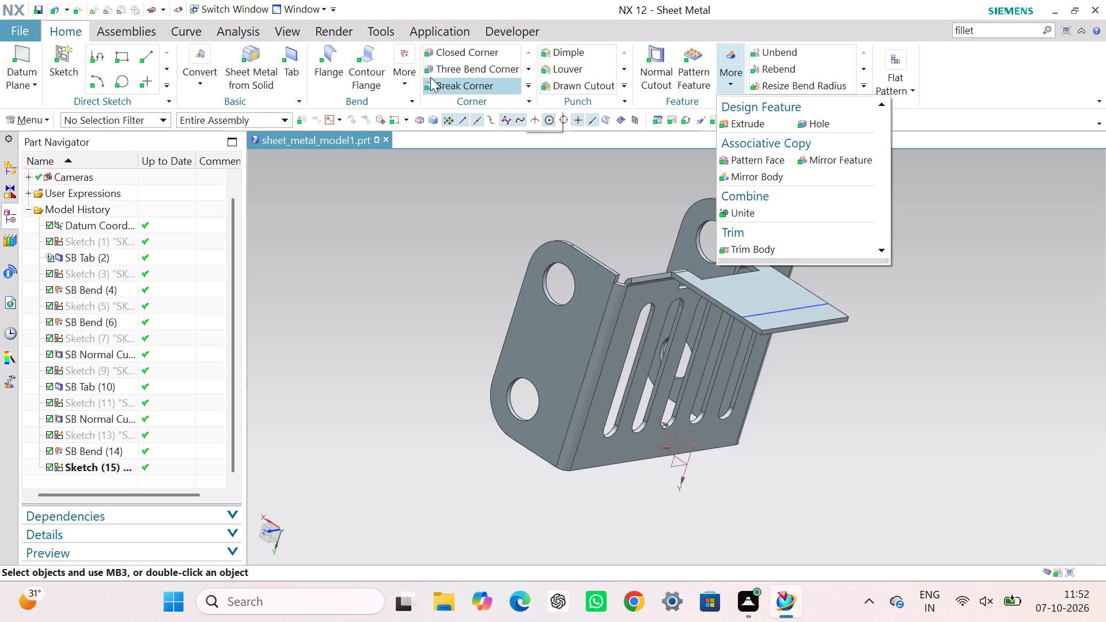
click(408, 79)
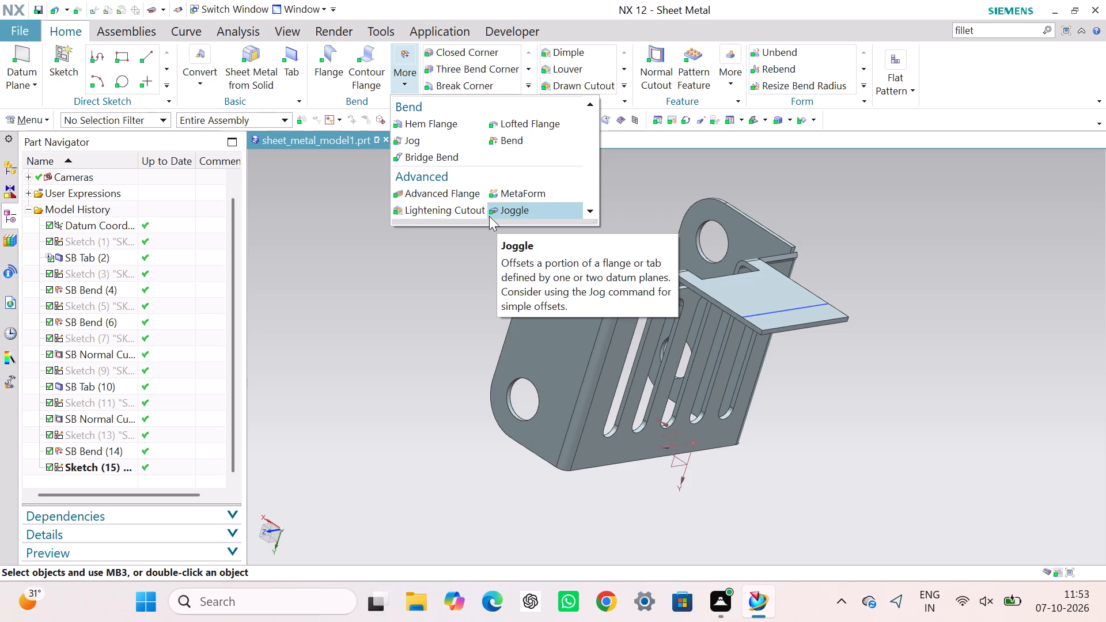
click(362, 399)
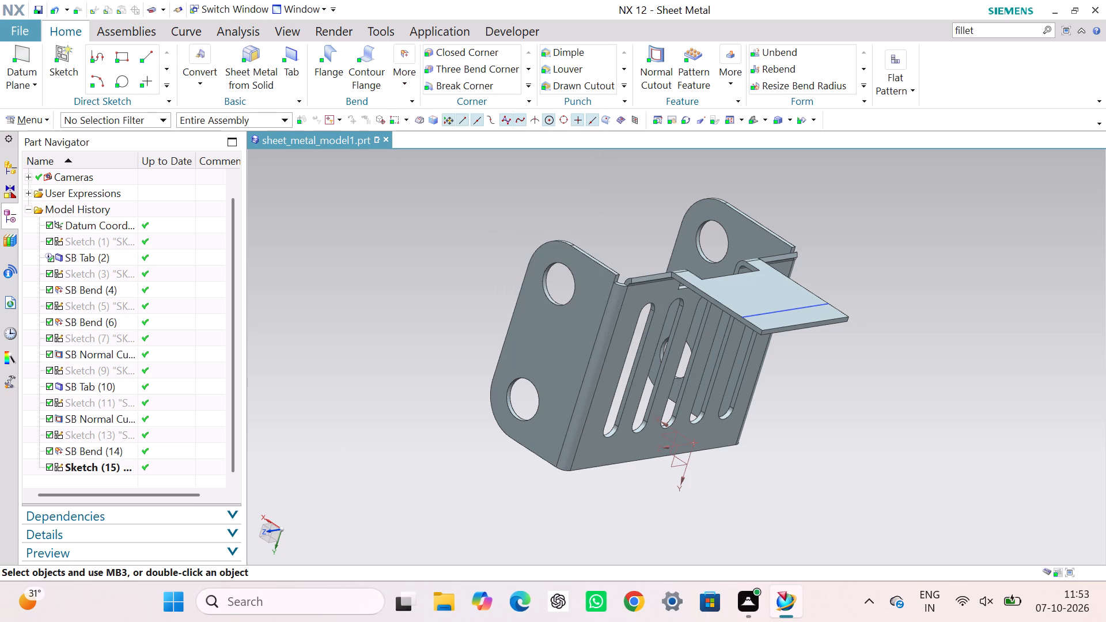
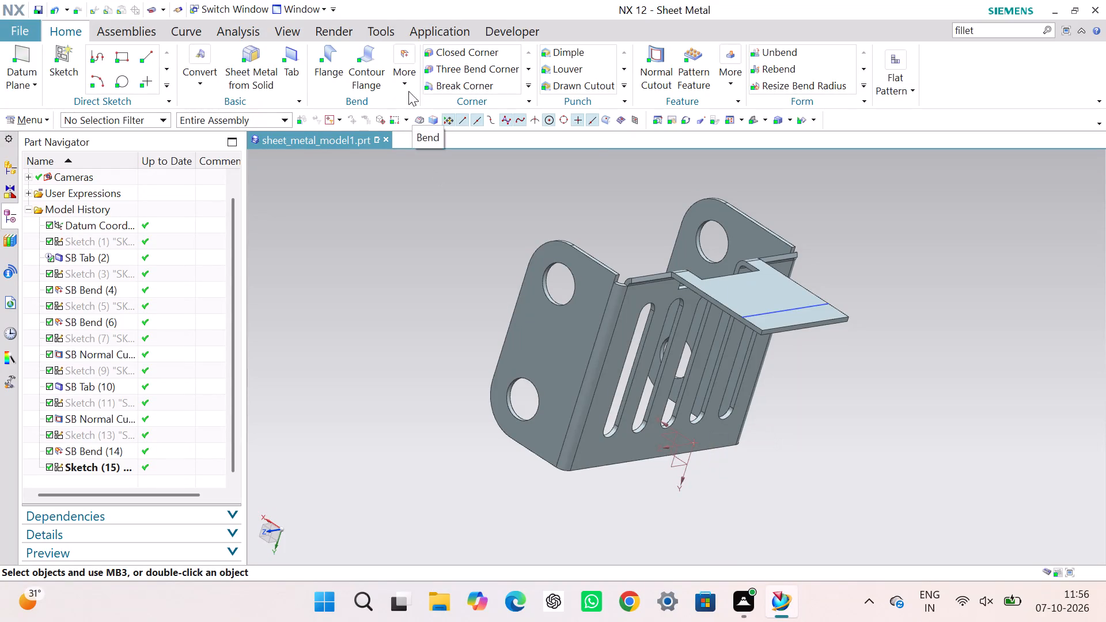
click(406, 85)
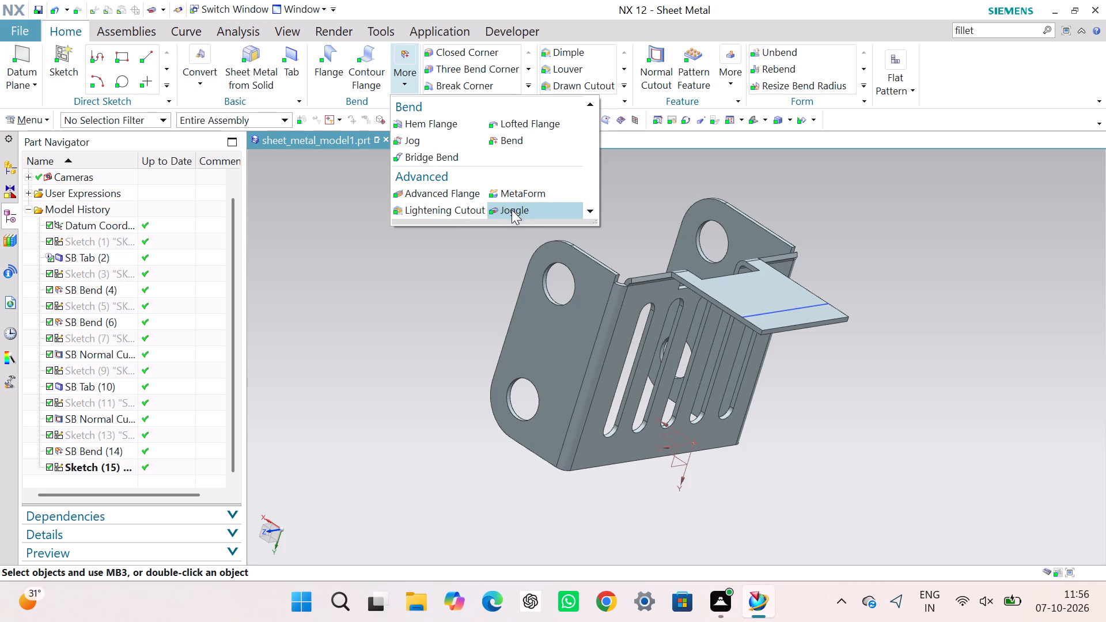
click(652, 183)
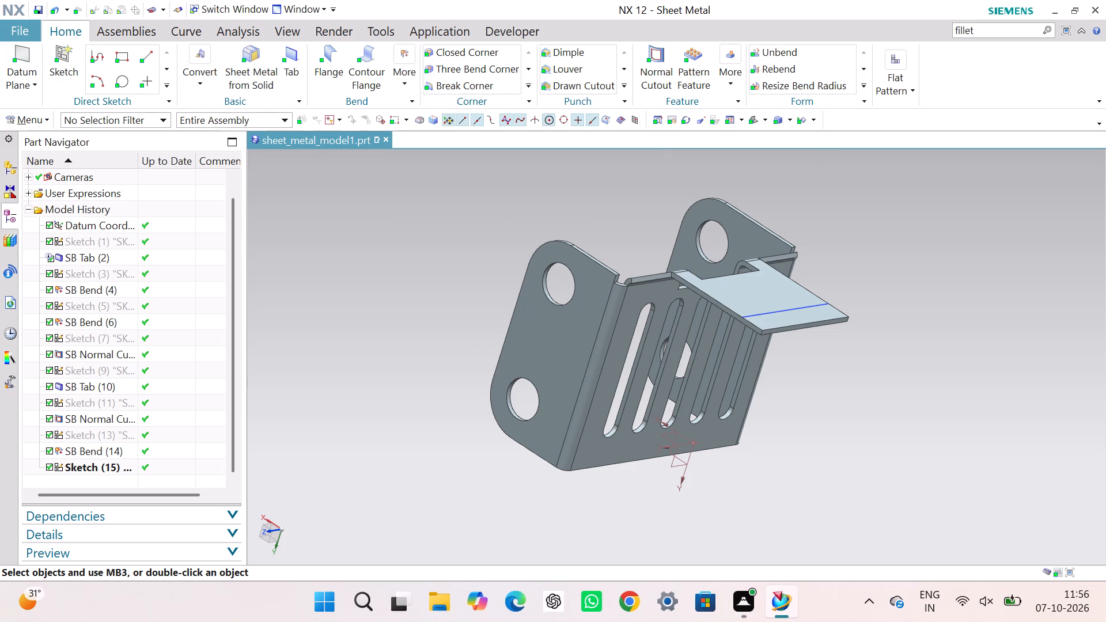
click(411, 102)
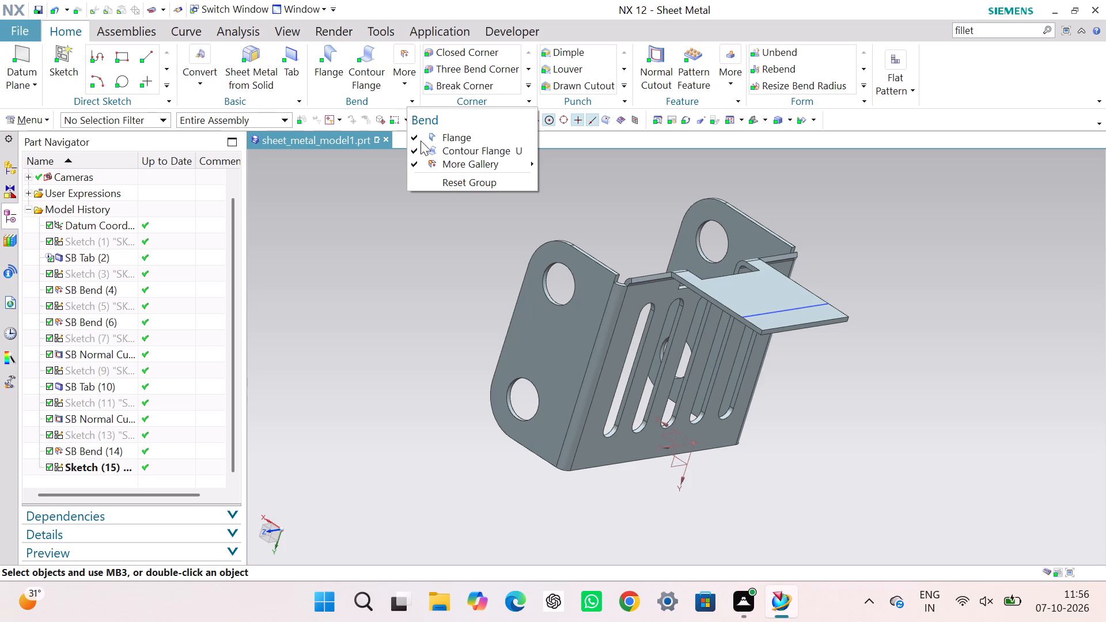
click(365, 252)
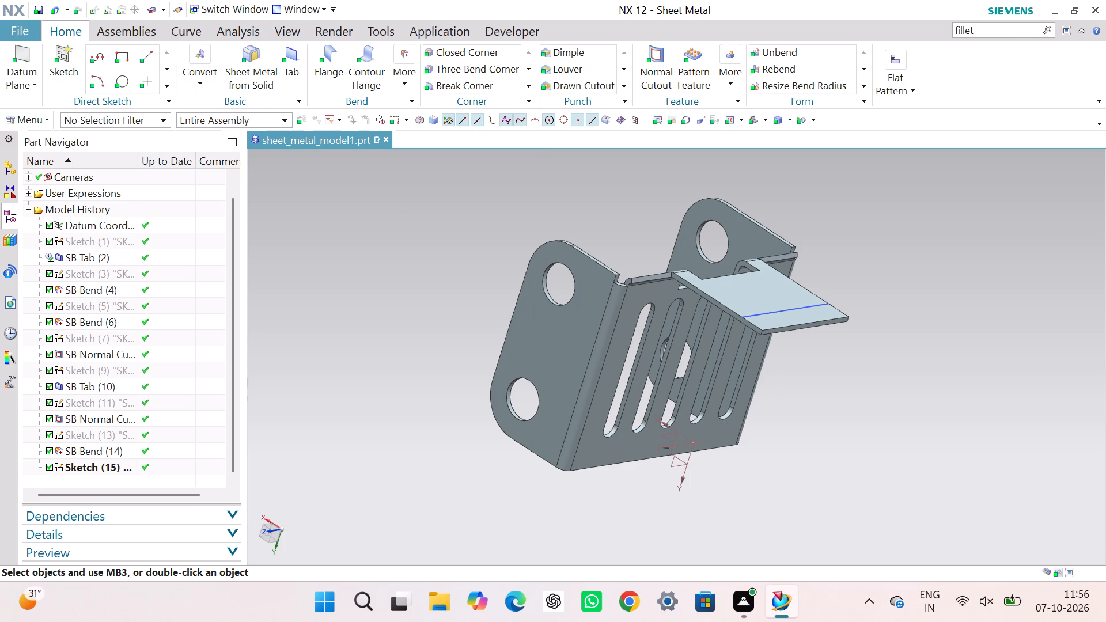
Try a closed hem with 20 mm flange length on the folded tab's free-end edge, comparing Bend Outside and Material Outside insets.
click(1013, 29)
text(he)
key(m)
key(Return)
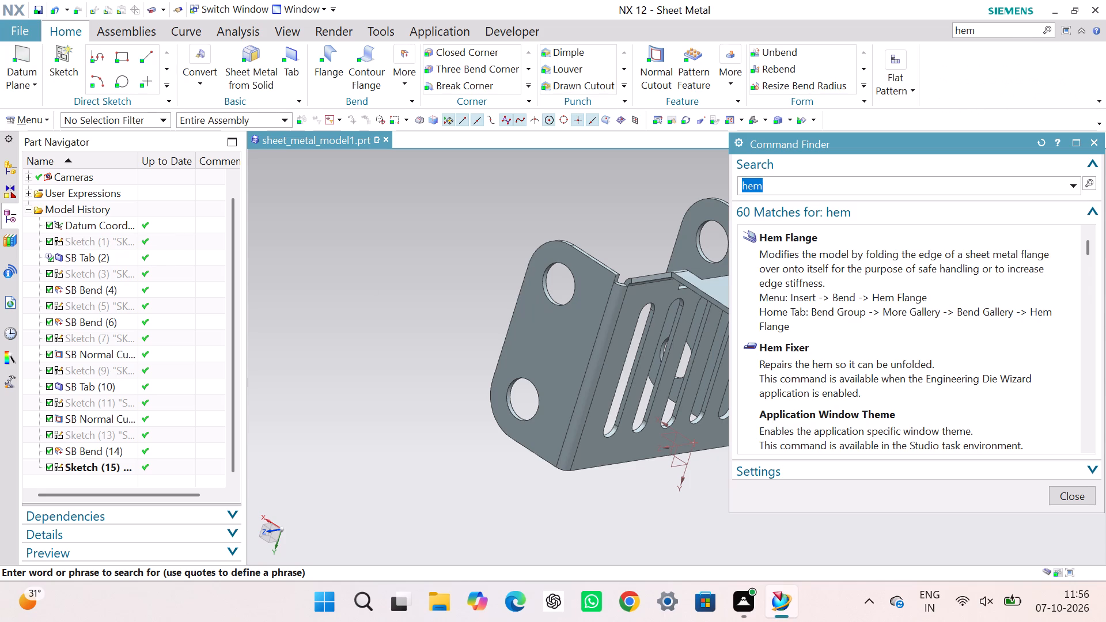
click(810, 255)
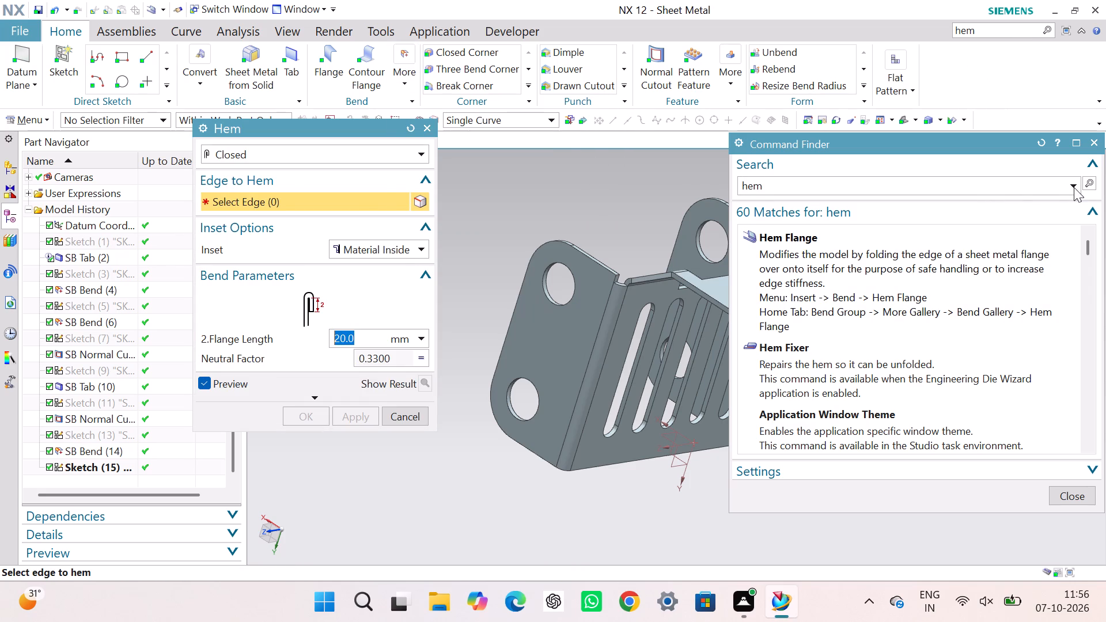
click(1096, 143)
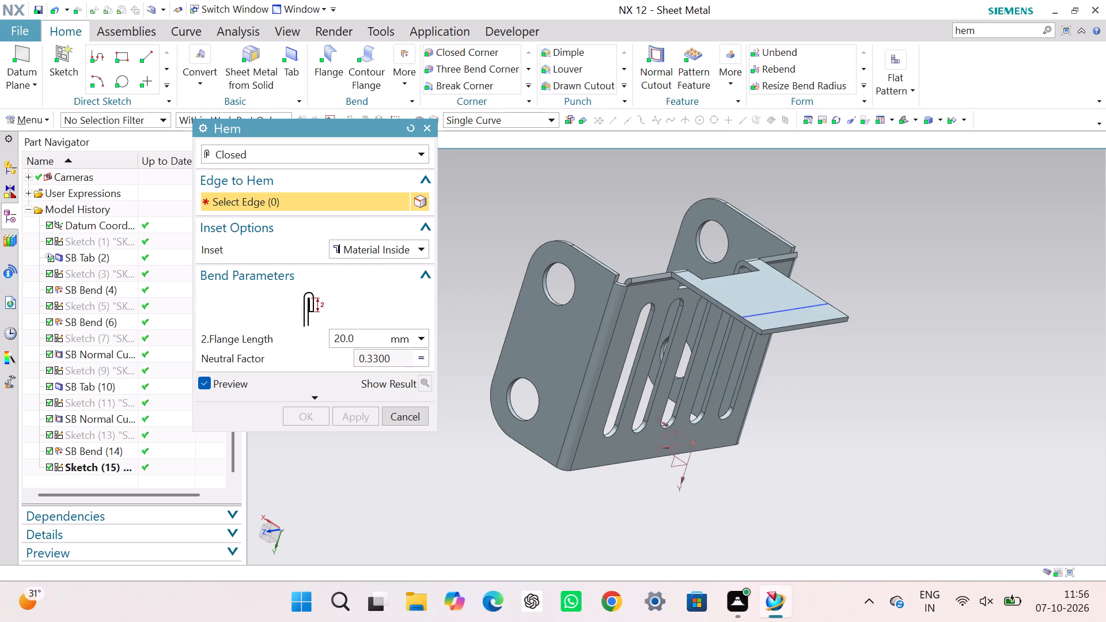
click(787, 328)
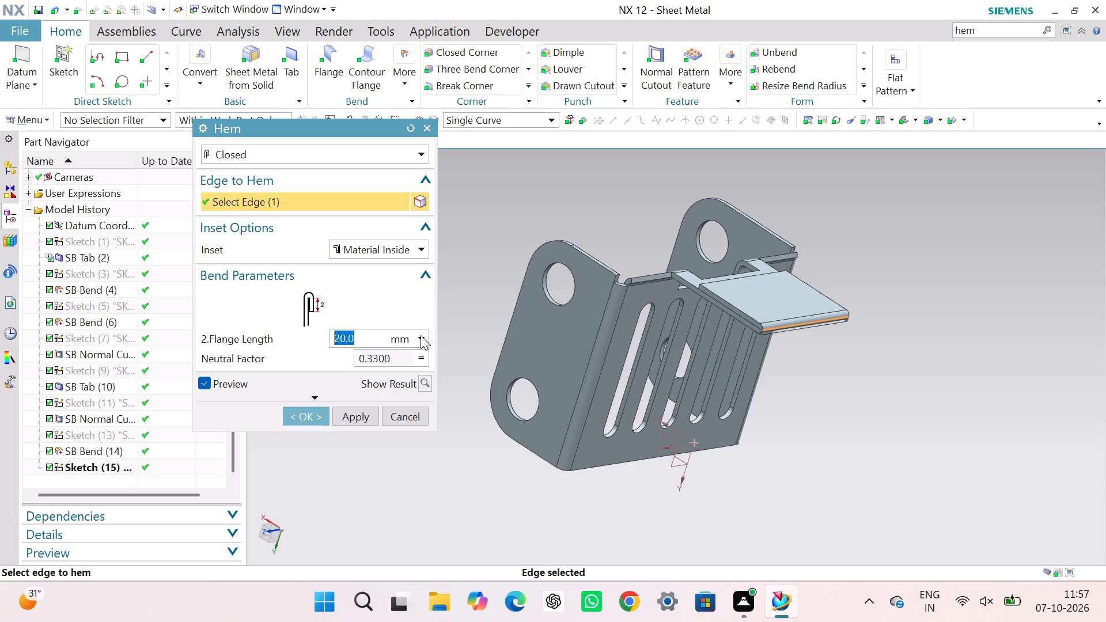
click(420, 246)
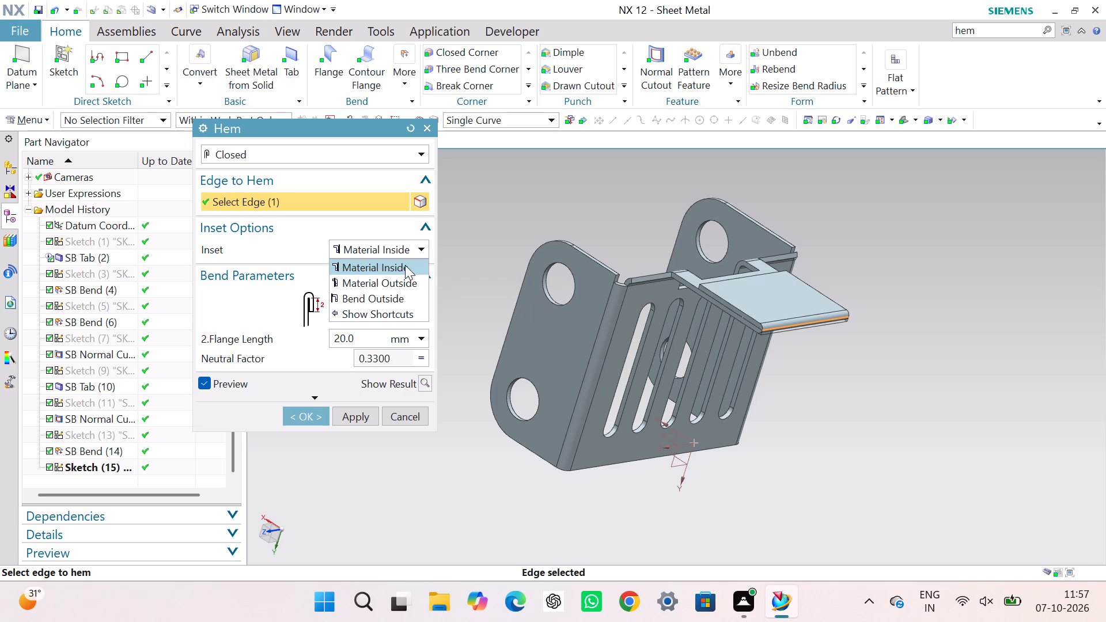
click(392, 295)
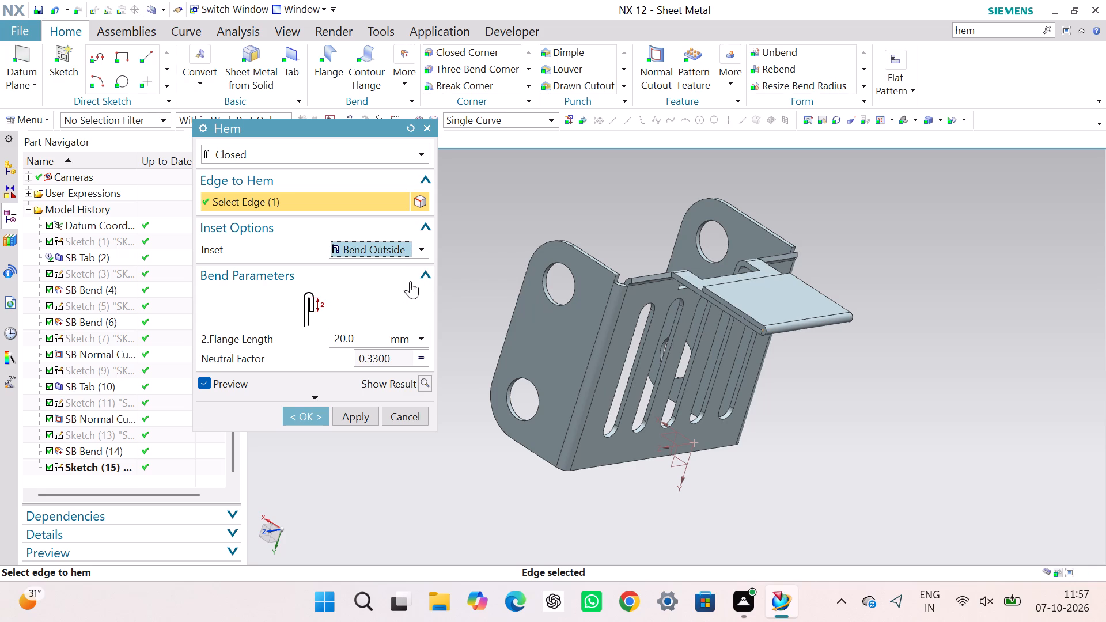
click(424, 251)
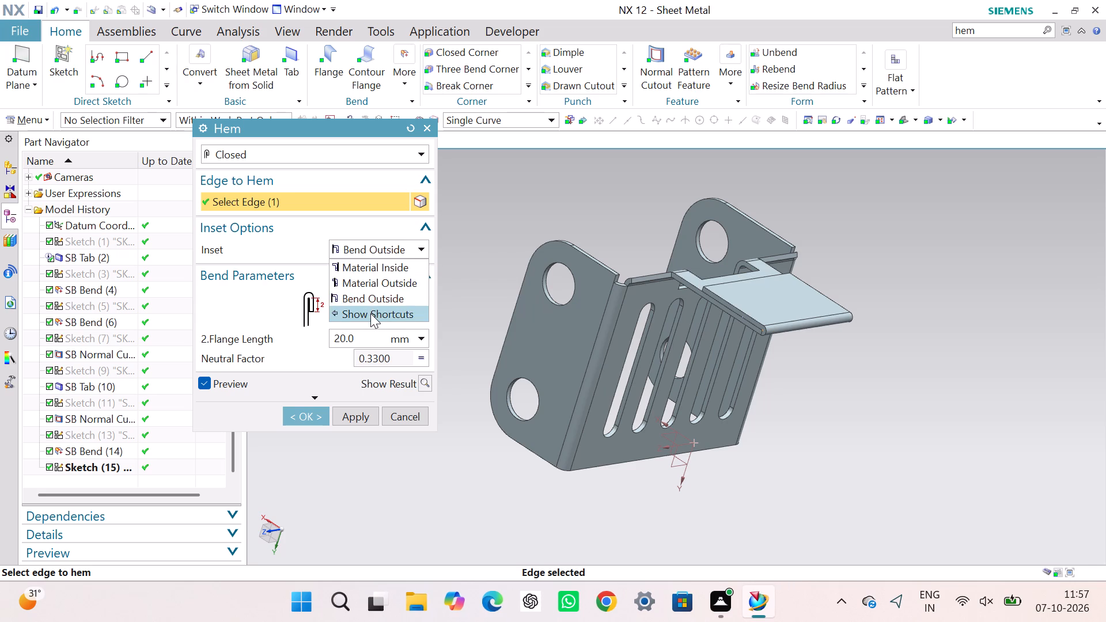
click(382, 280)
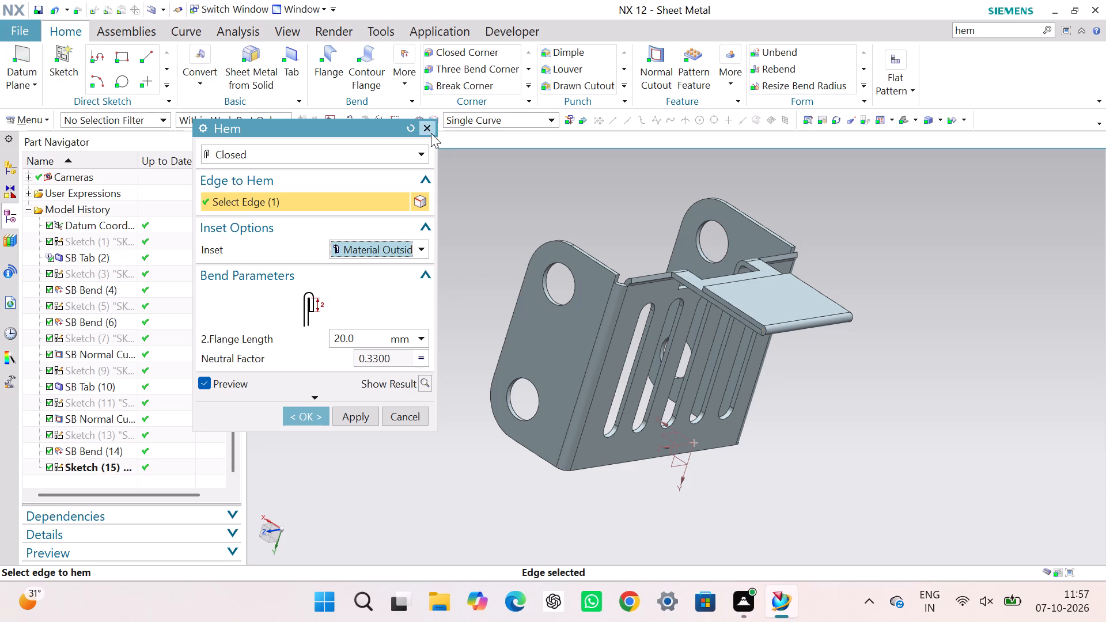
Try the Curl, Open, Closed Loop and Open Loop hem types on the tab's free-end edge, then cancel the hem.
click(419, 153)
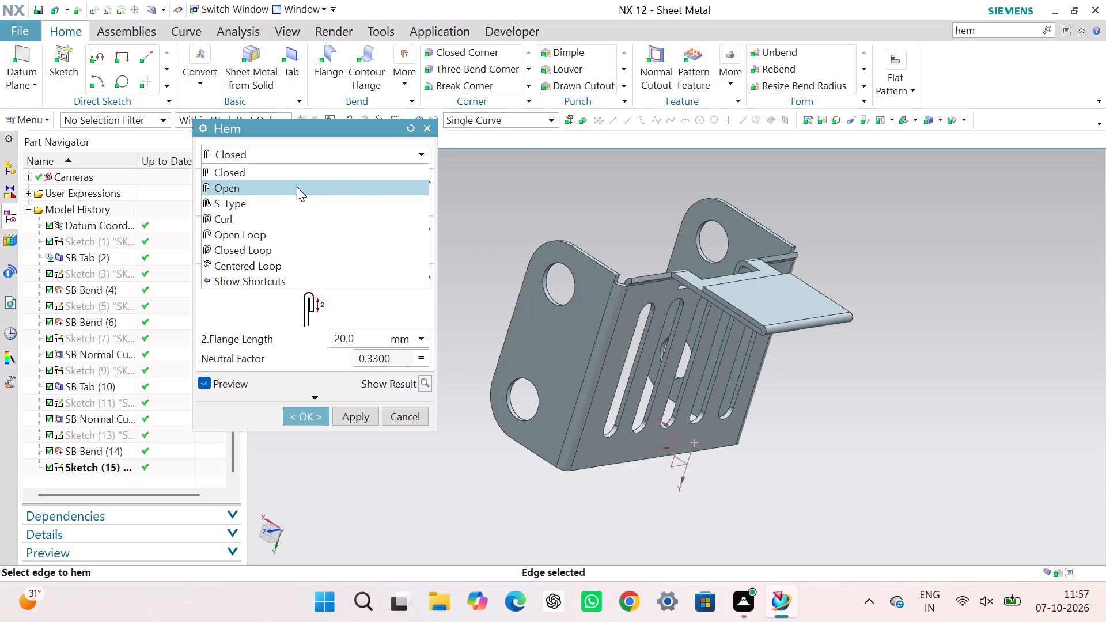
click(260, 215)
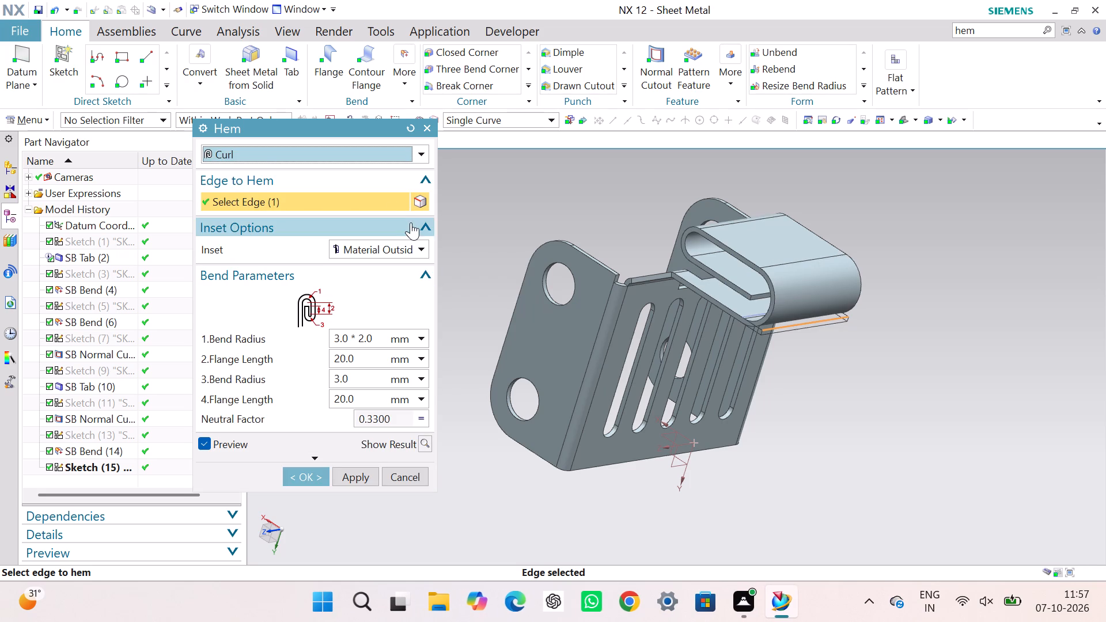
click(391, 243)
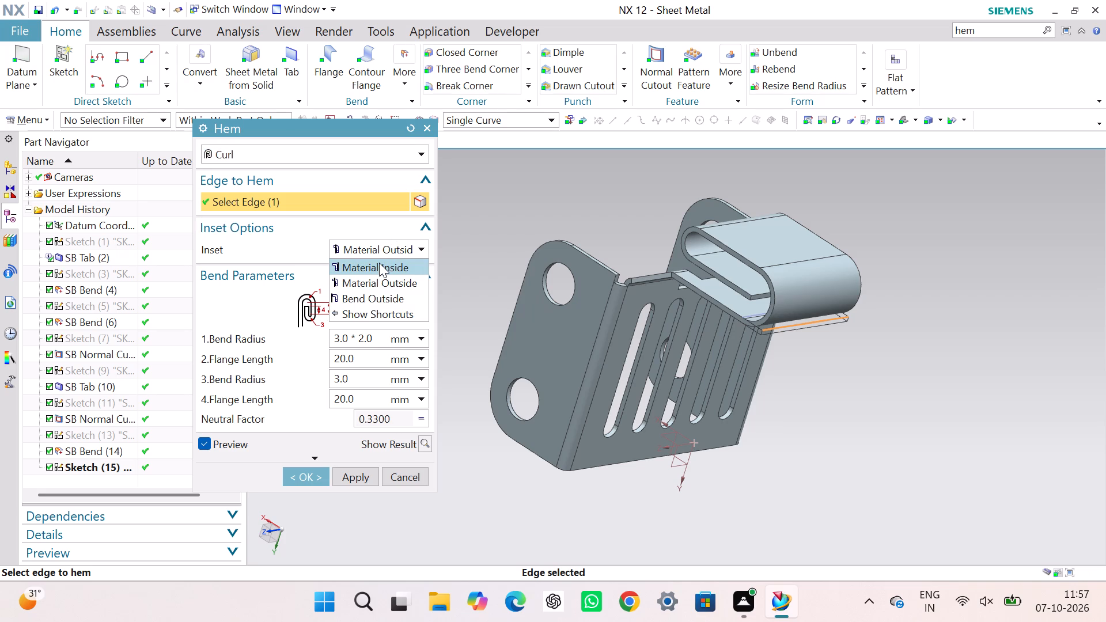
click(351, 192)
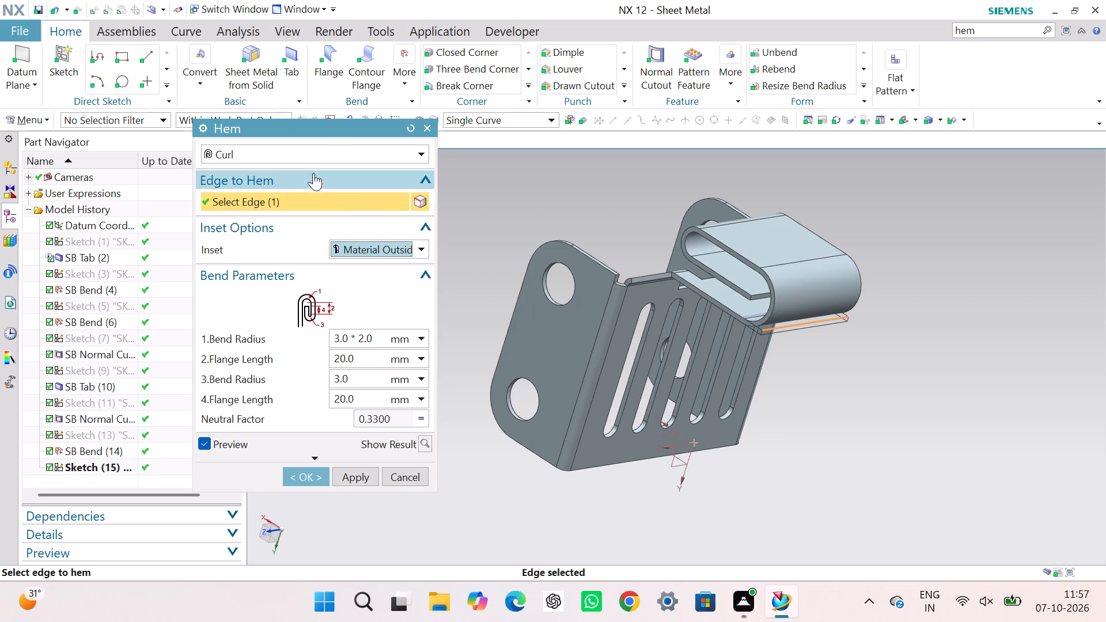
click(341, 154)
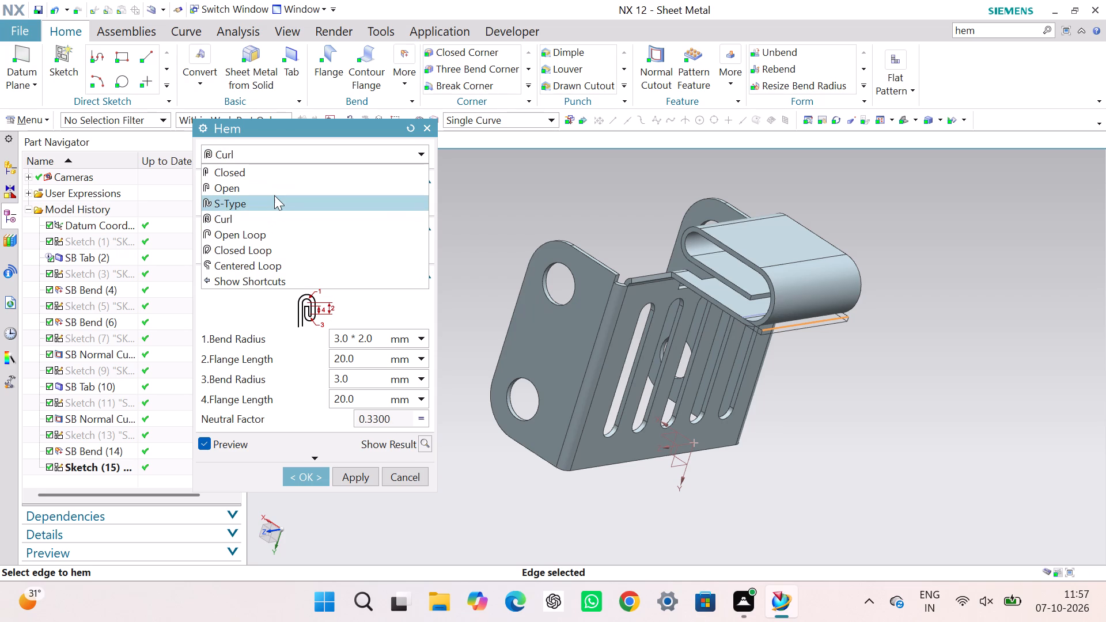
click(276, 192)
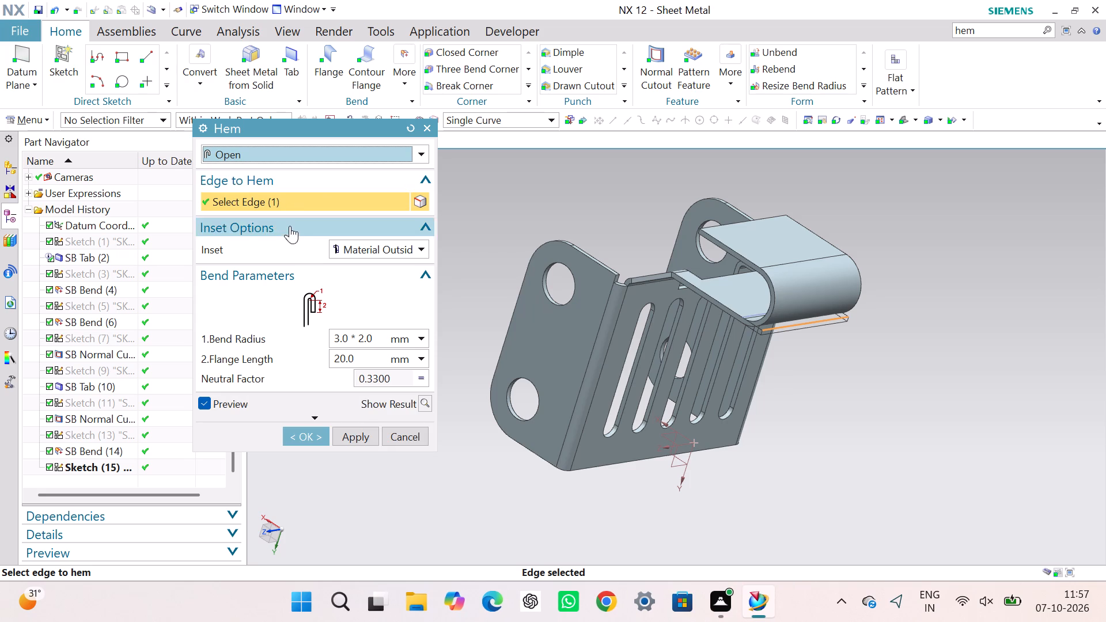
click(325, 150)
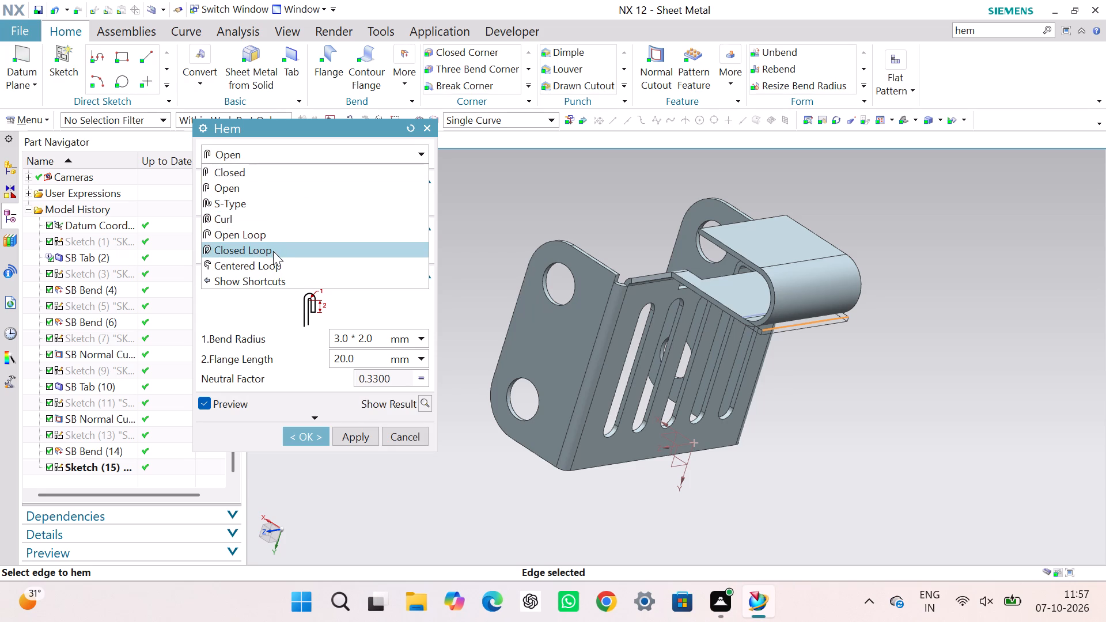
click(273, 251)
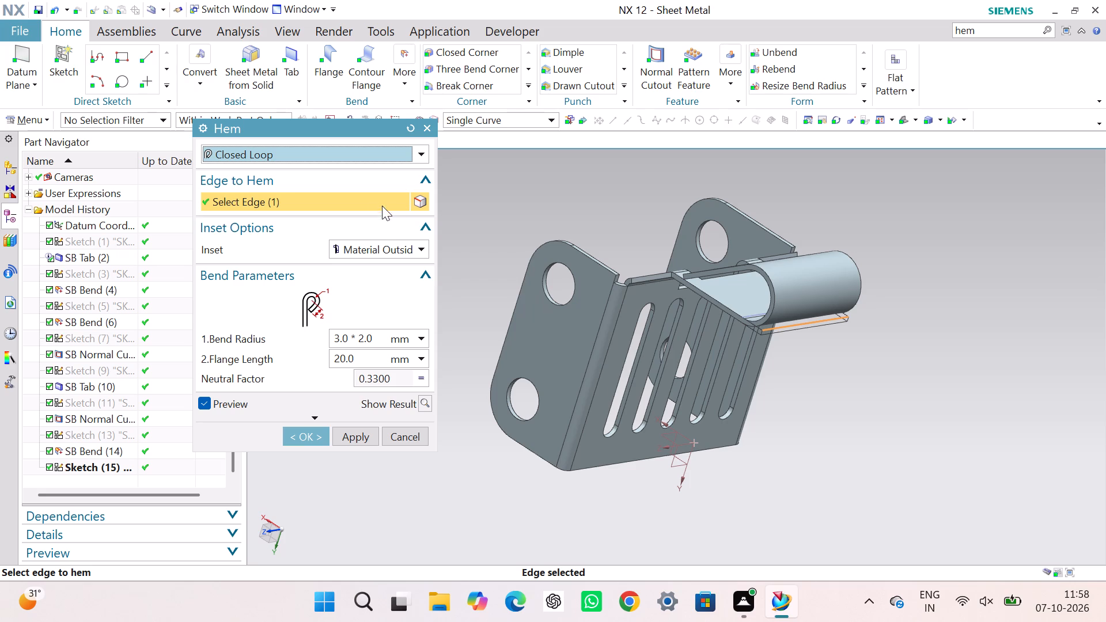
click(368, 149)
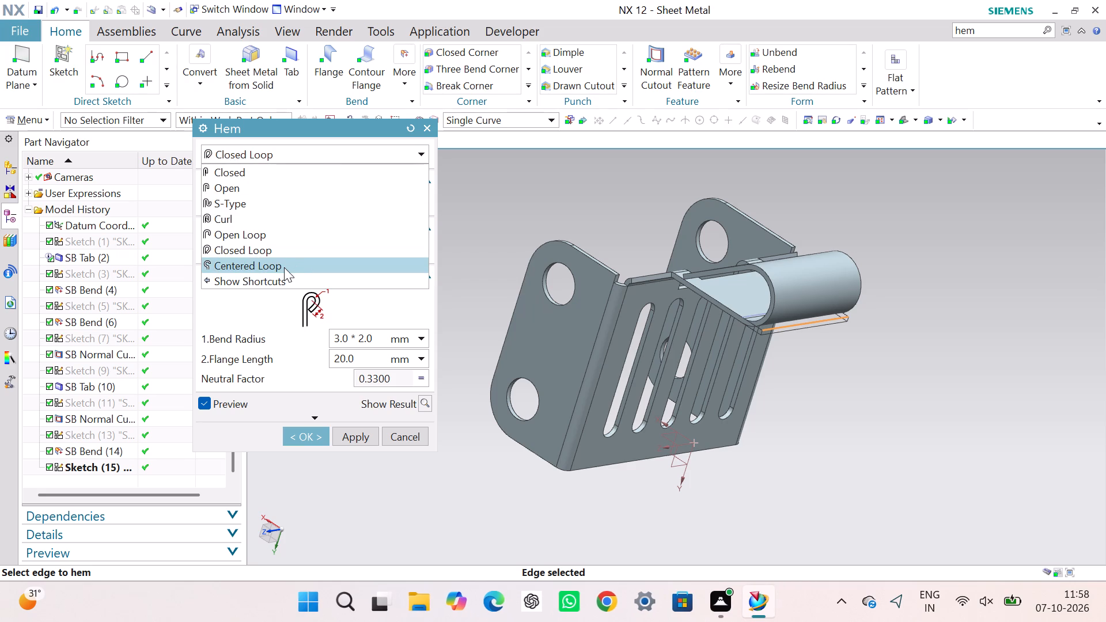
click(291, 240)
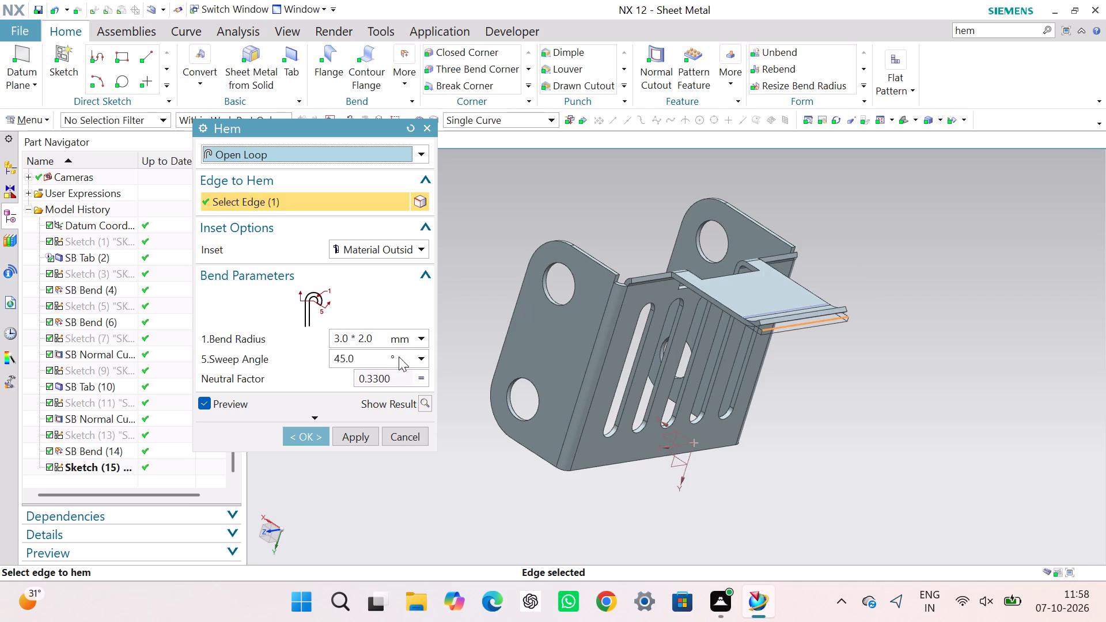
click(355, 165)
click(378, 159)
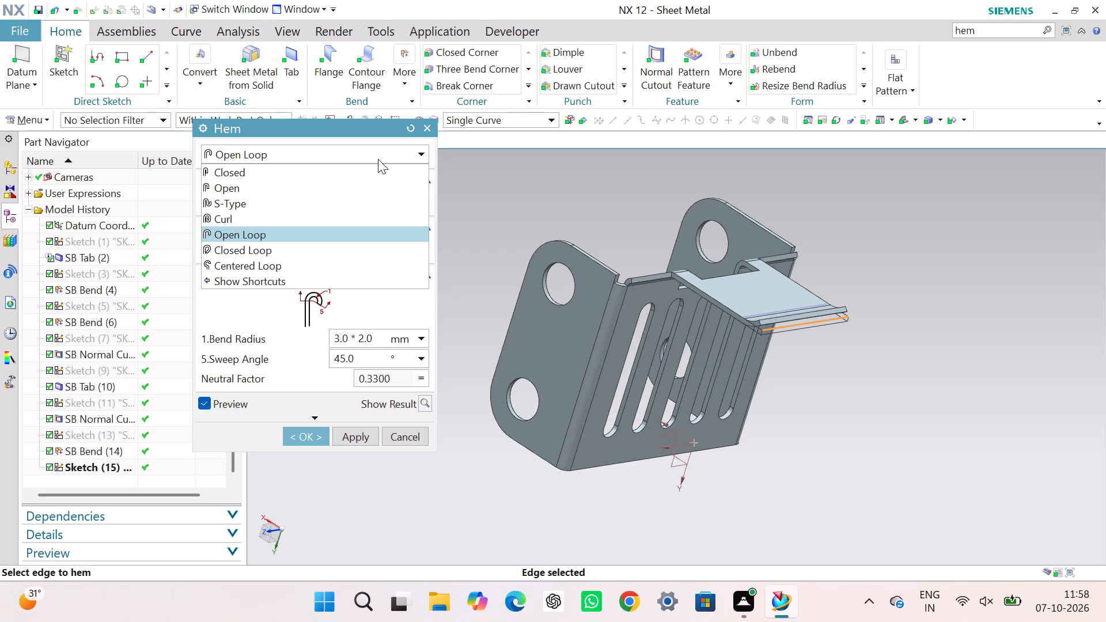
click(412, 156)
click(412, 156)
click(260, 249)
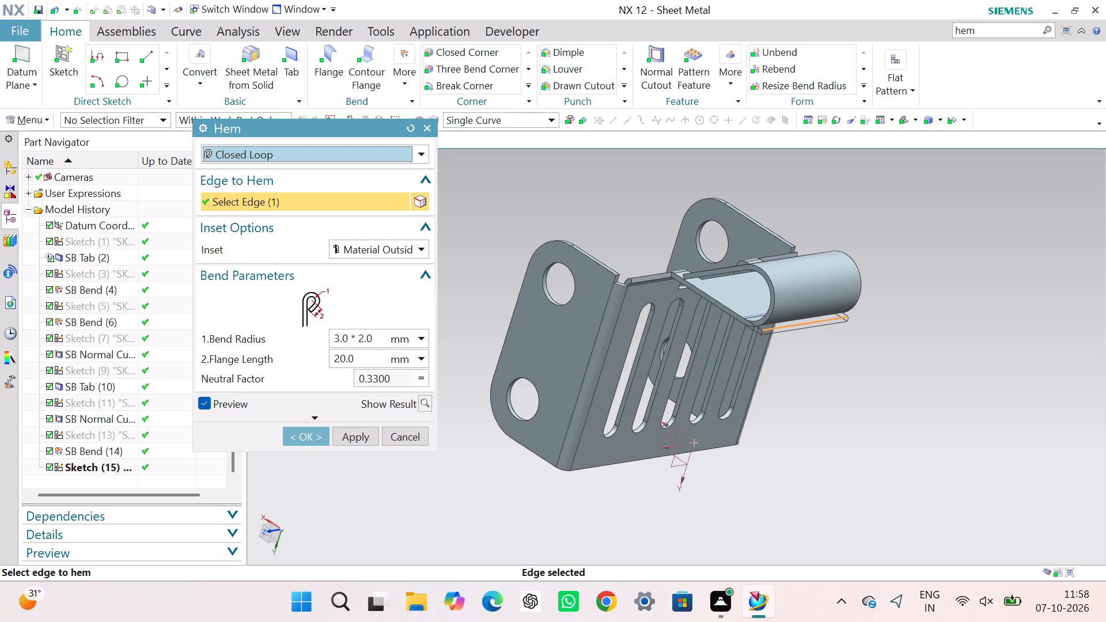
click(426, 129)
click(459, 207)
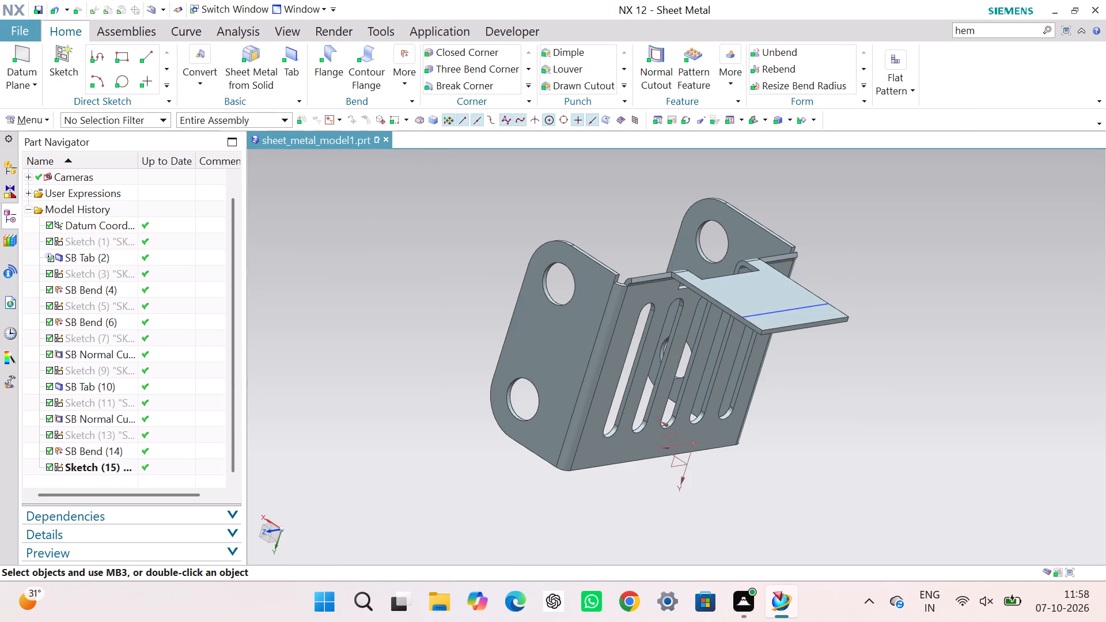
Delete the sketched line on the folded side tab's flat face.
click(790, 311)
key(Delete)
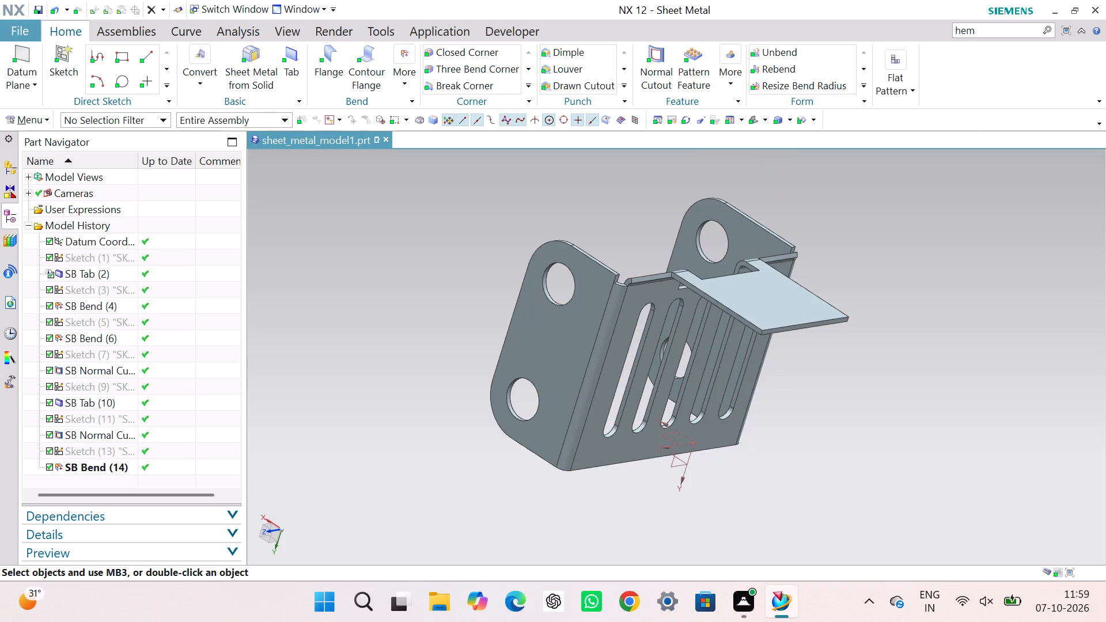
Sketch a line about 30 mm long across the folded side tab's flat face, from side edge to side edge near its free end.
middle_drag(776, 427, 751, 332)
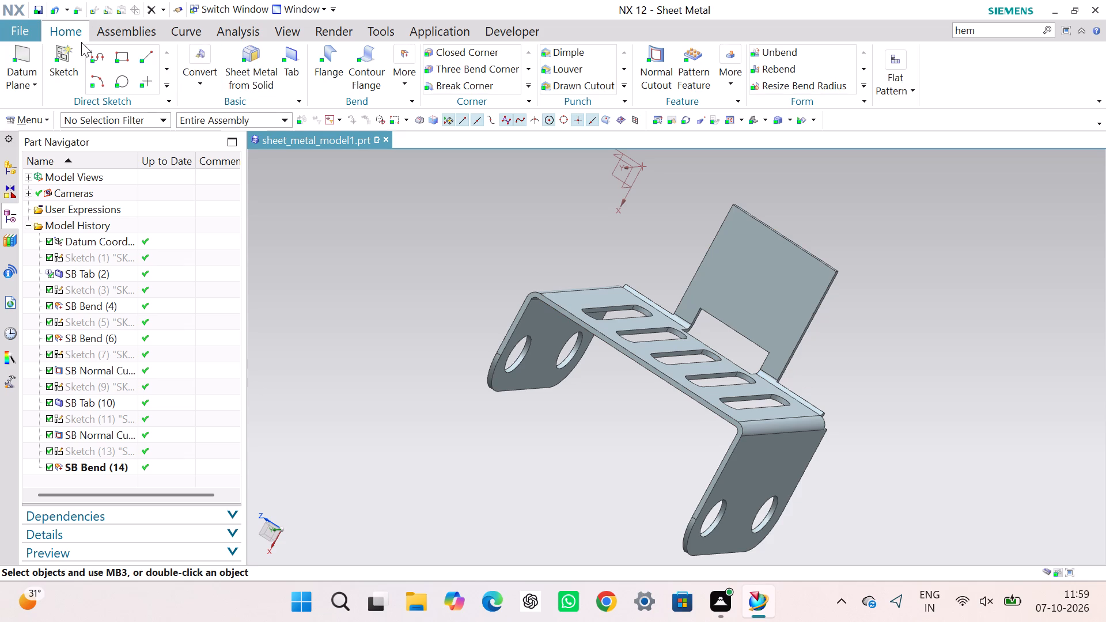
click(39, 119)
click(29, 128)
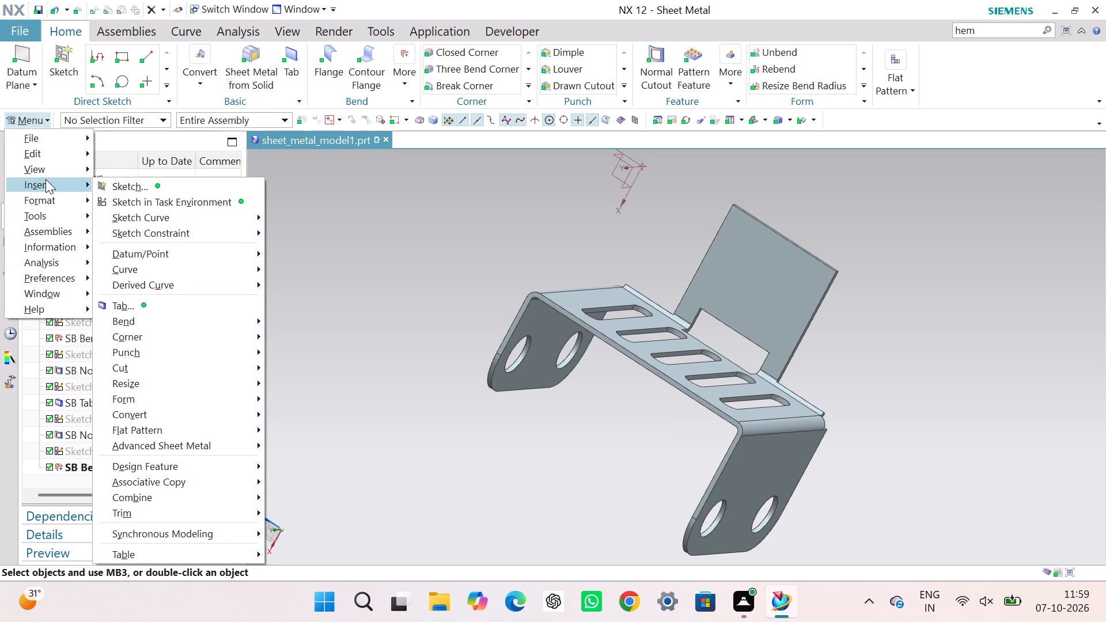
click(128, 200)
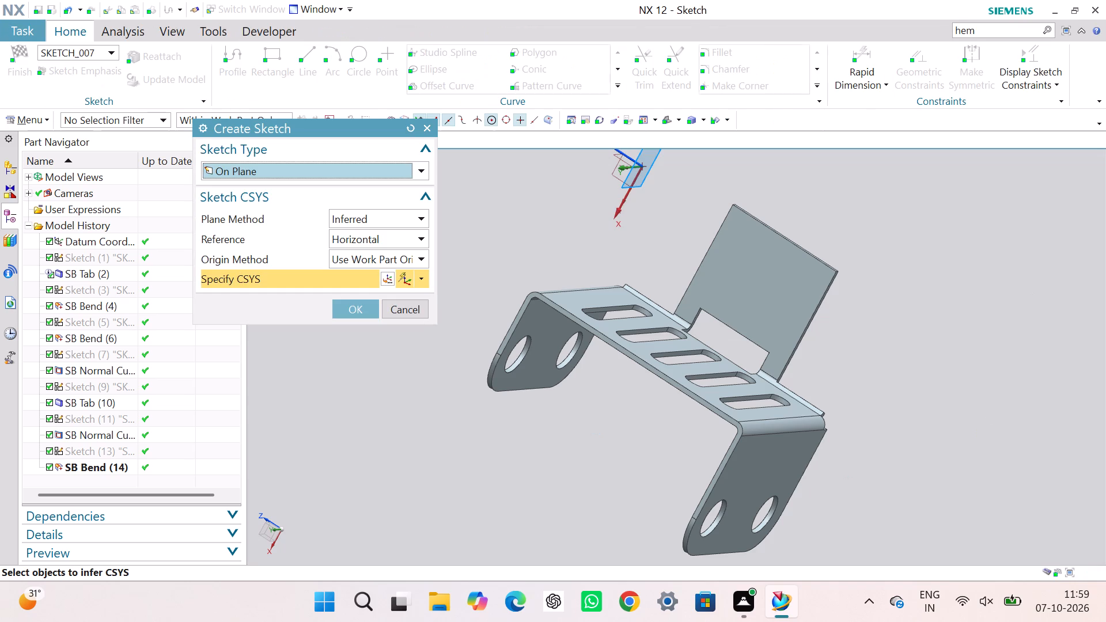
click(757, 285)
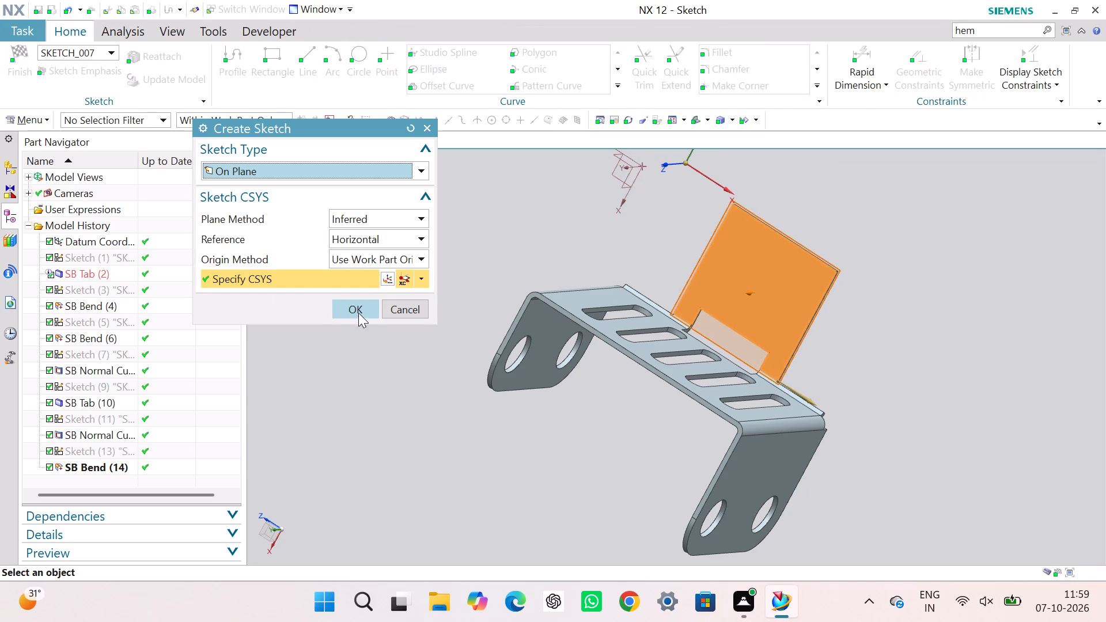
click(351, 309)
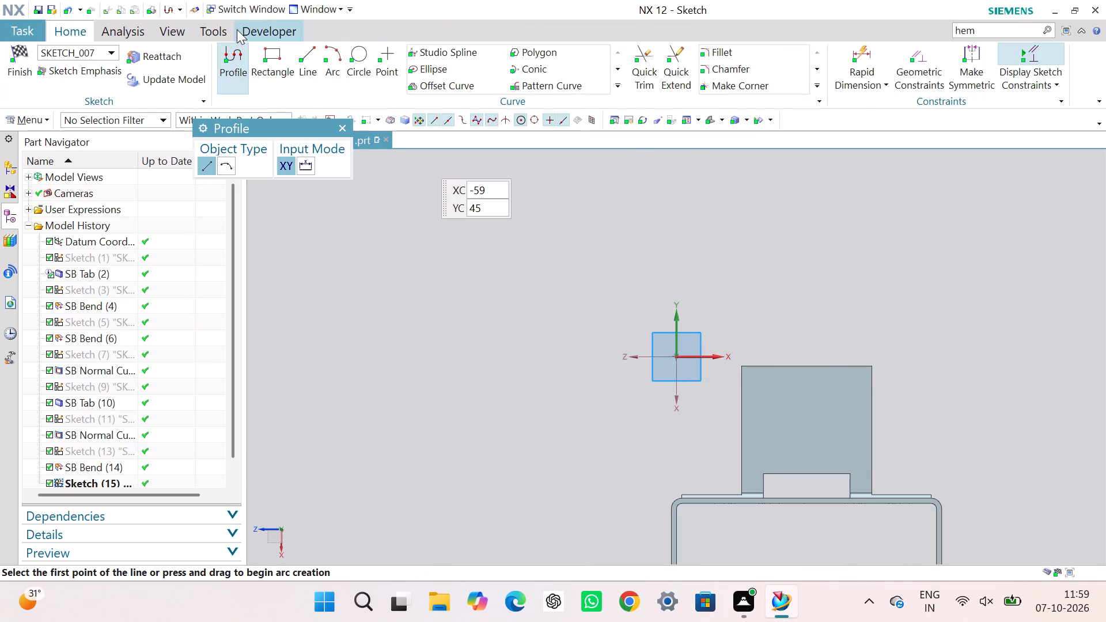
click(306, 53)
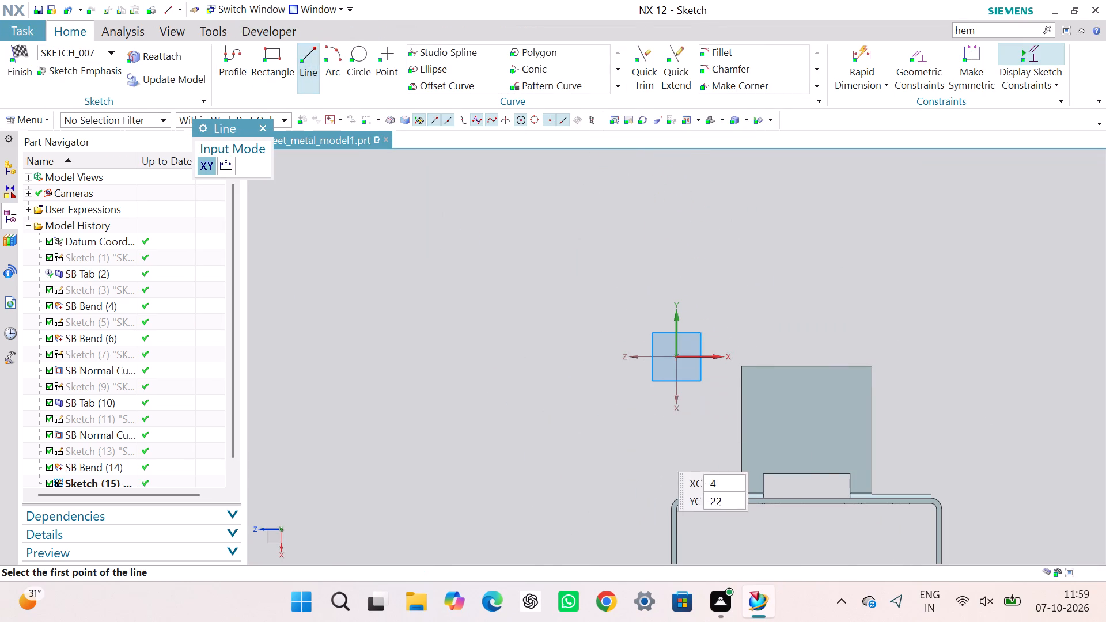
click(743, 393)
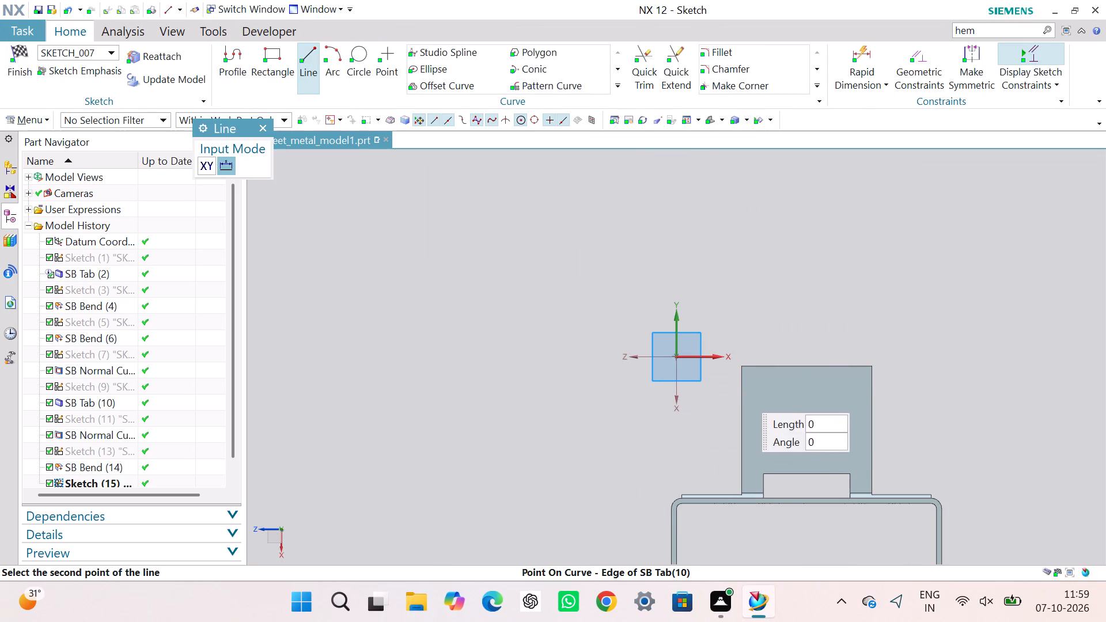
click(872, 392)
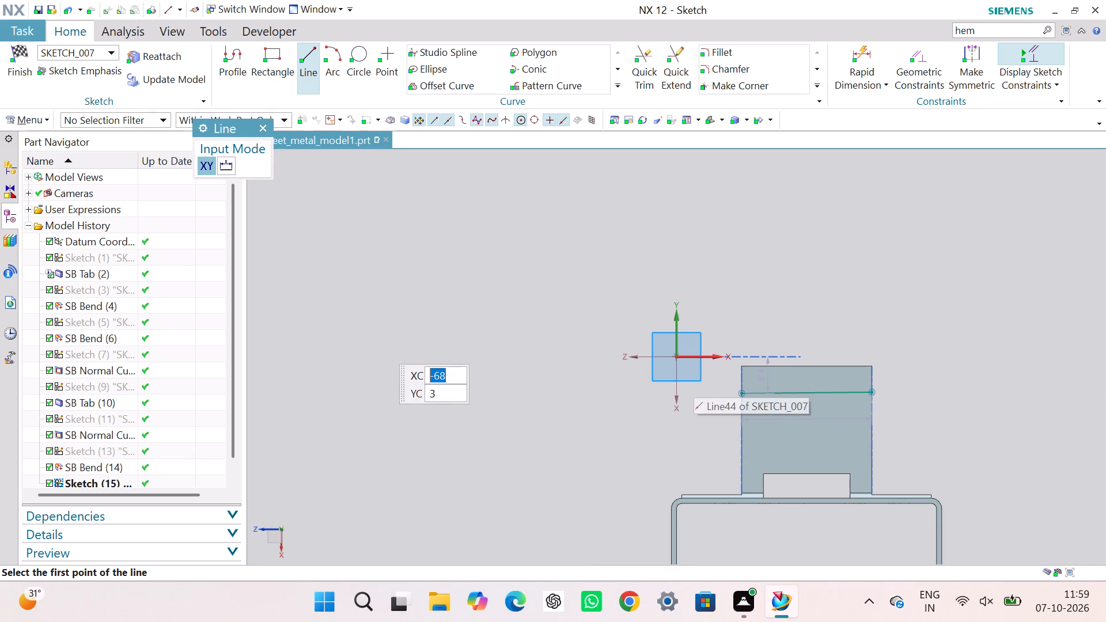
key(Escape)
key(Escape)
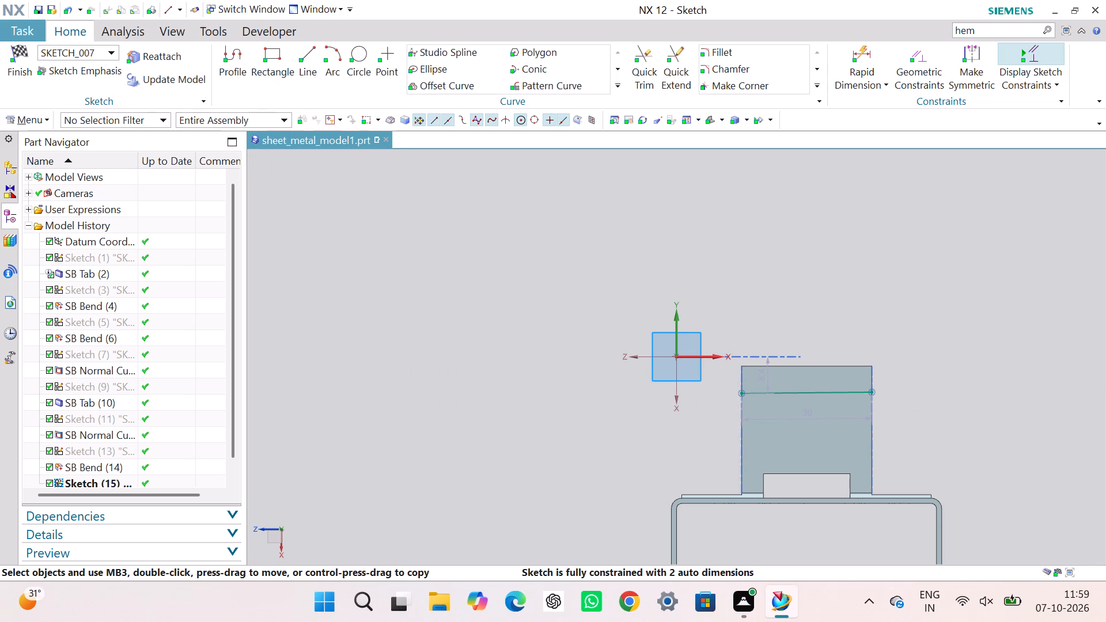
Set the line's distance from the sketch's horizontal axis to 8.8 mm and finish the sketch.
double_click(766, 380)
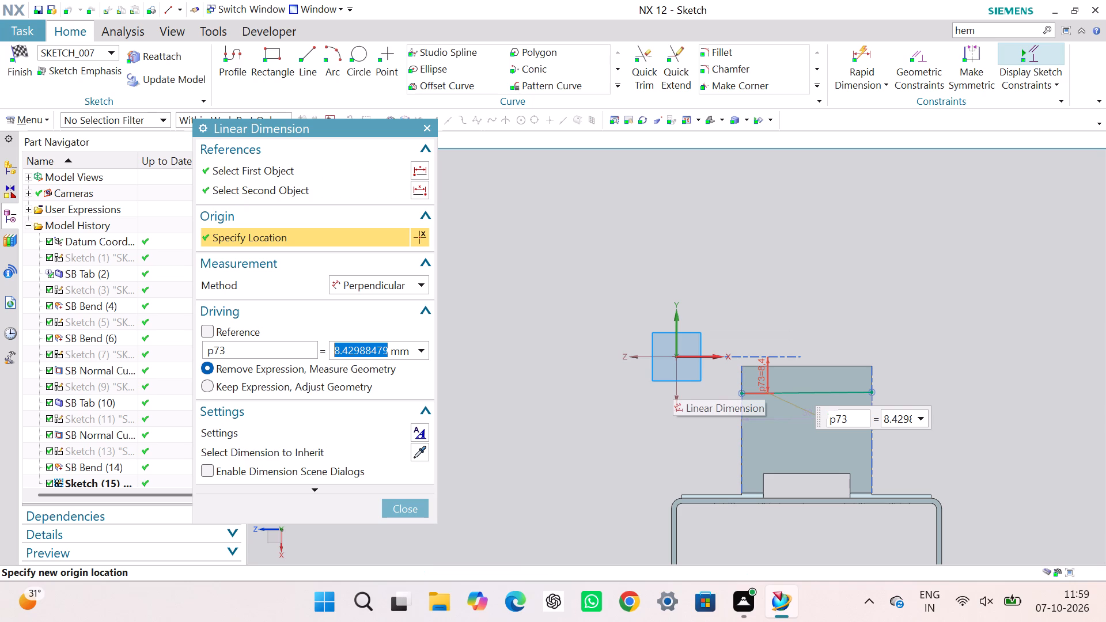
key(8)
text(.8)
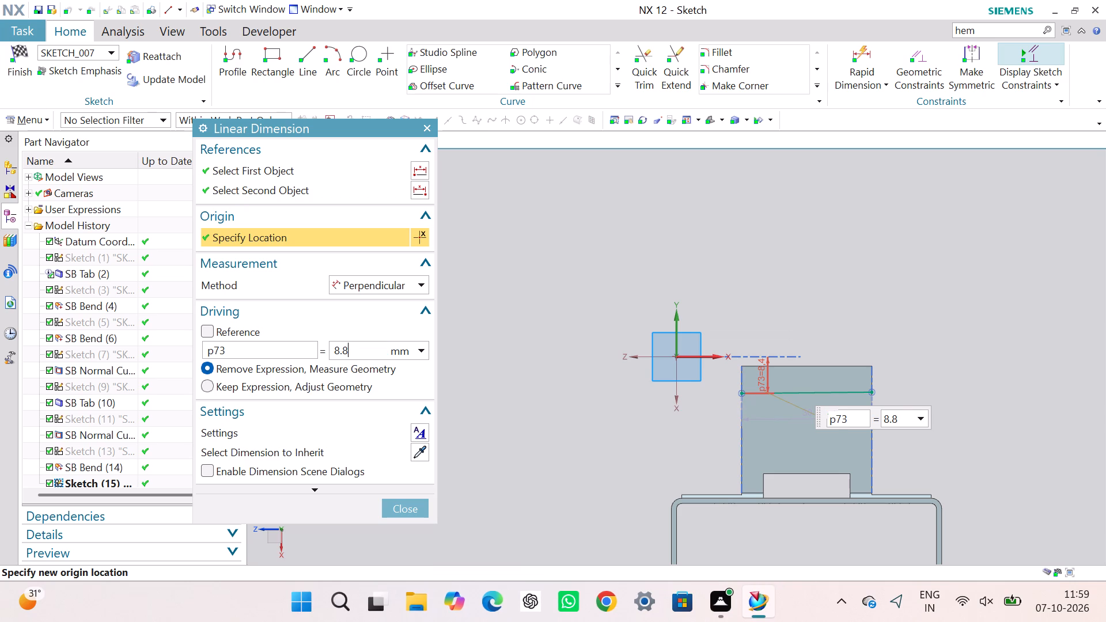
key(Return)
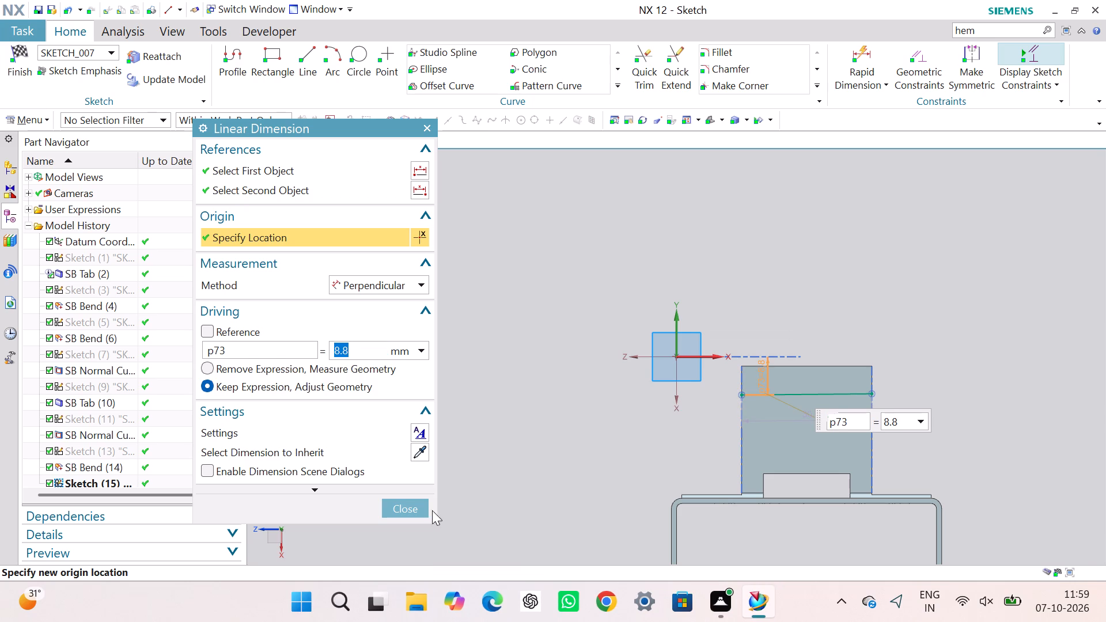
click(405, 504)
click(827, 295)
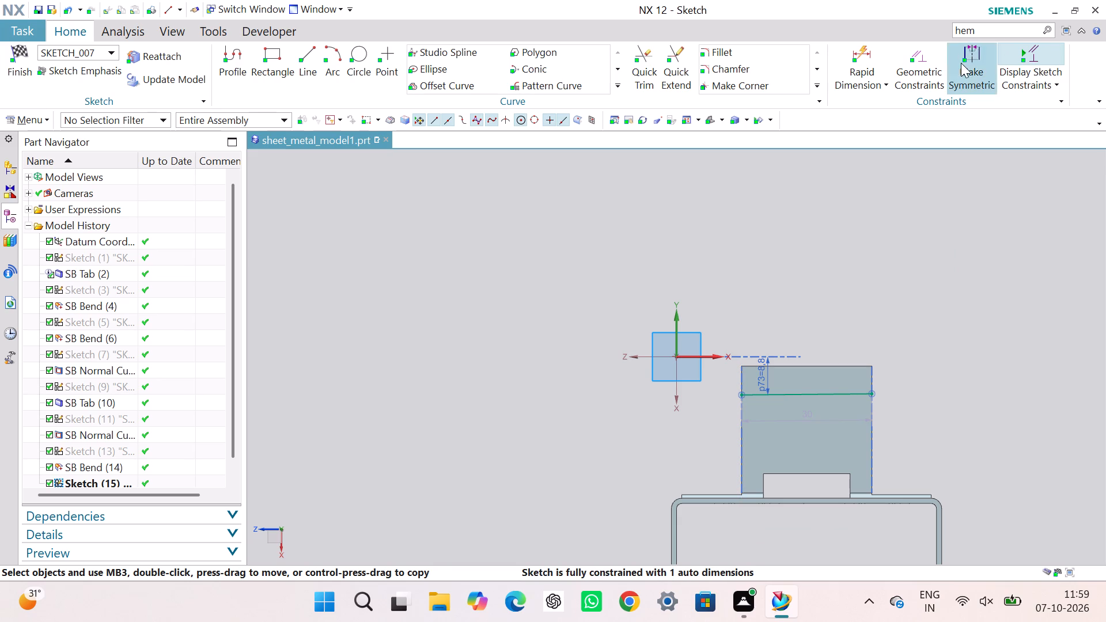
click(14, 54)
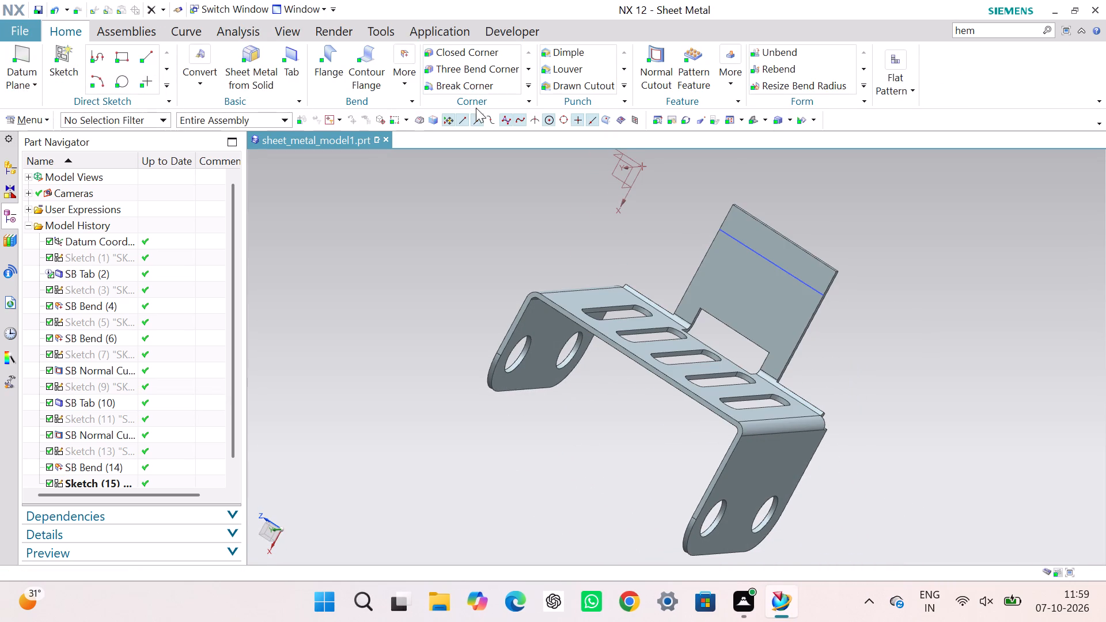
Start a hem on the folded tab's free-end edge, try the Curl type, and choose the Closed Loop type.
click(404, 83)
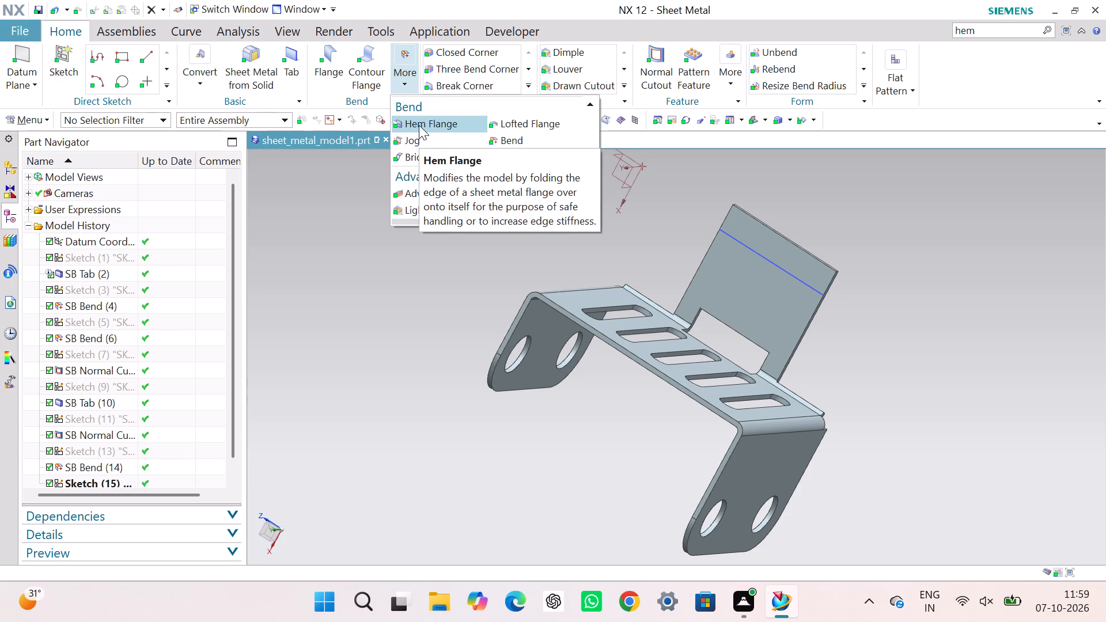
click(419, 125)
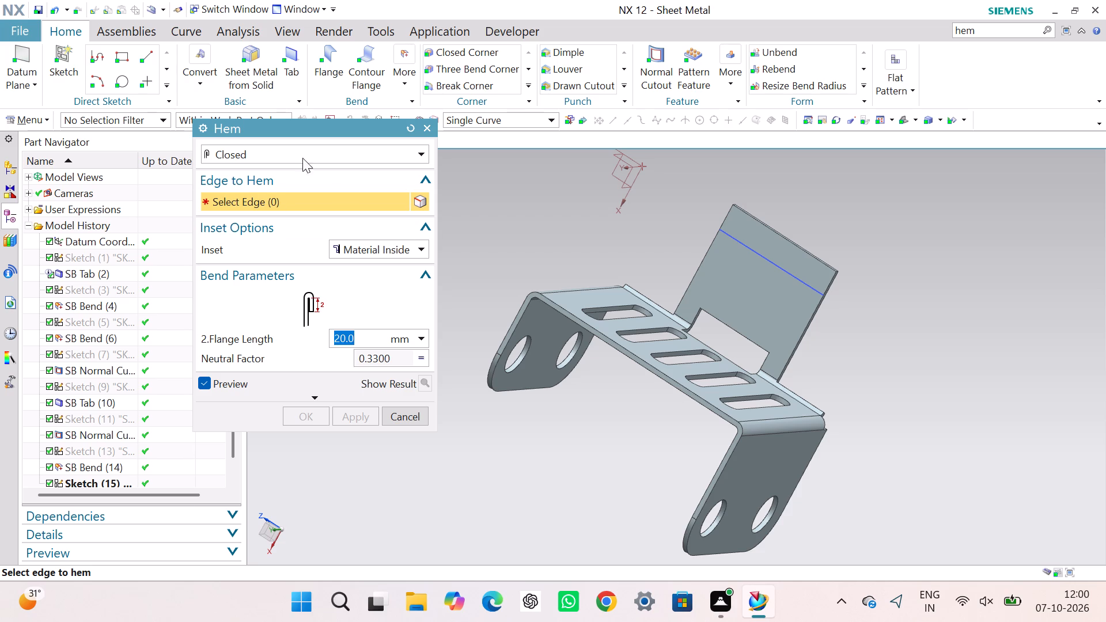
click(759, 256)
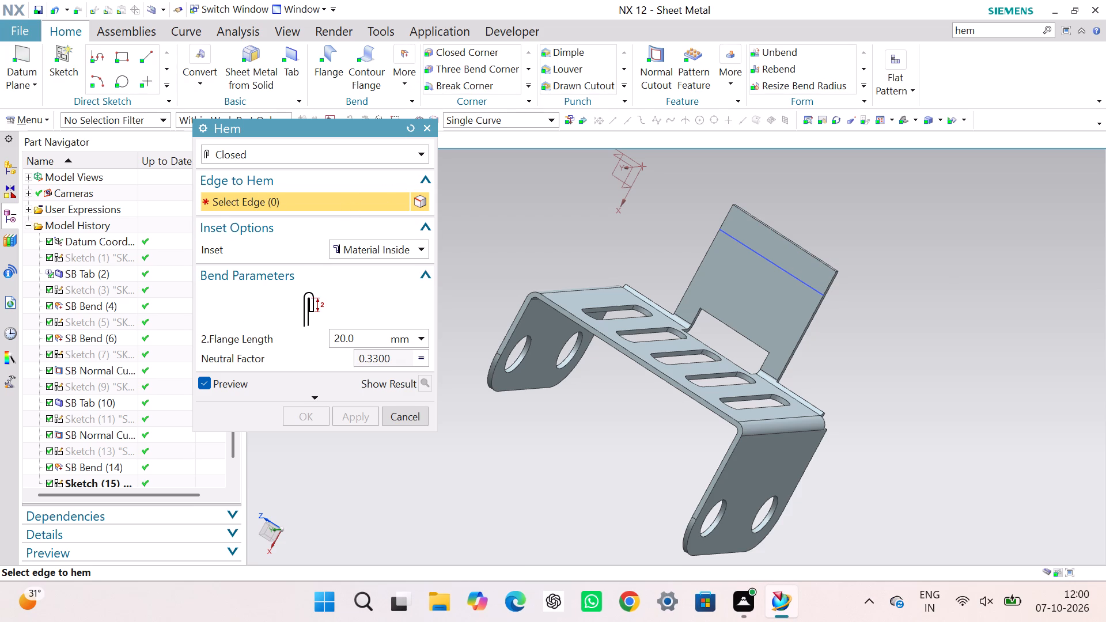
scroll(772, 239, down, 4)
scroll(772, 239, up, 8)
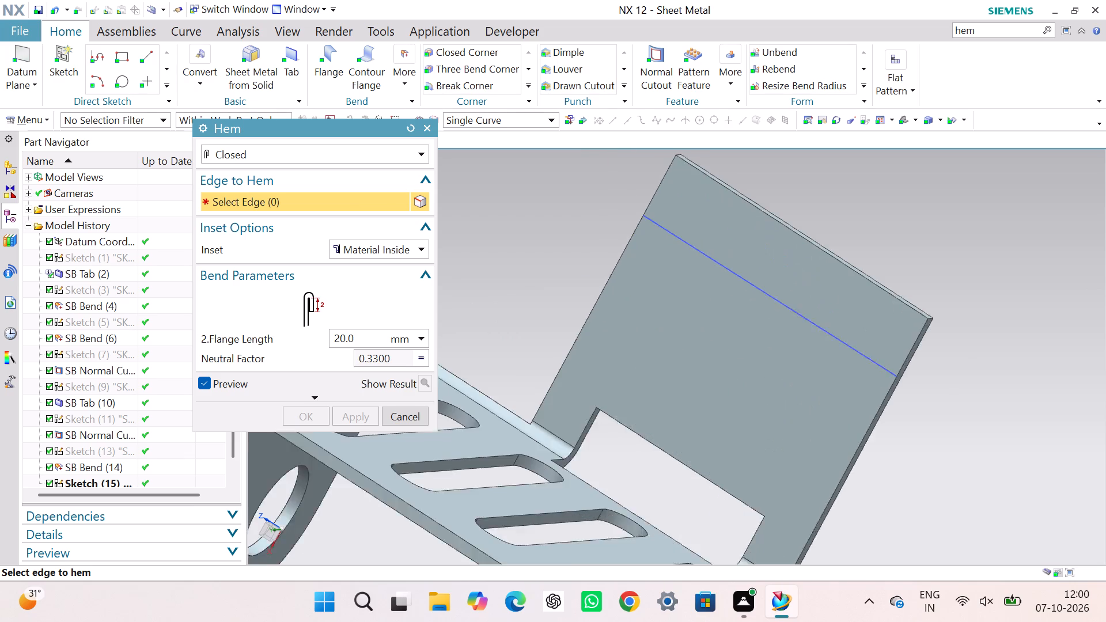
scroll(772, 239, up, 1)
click(775, 214)
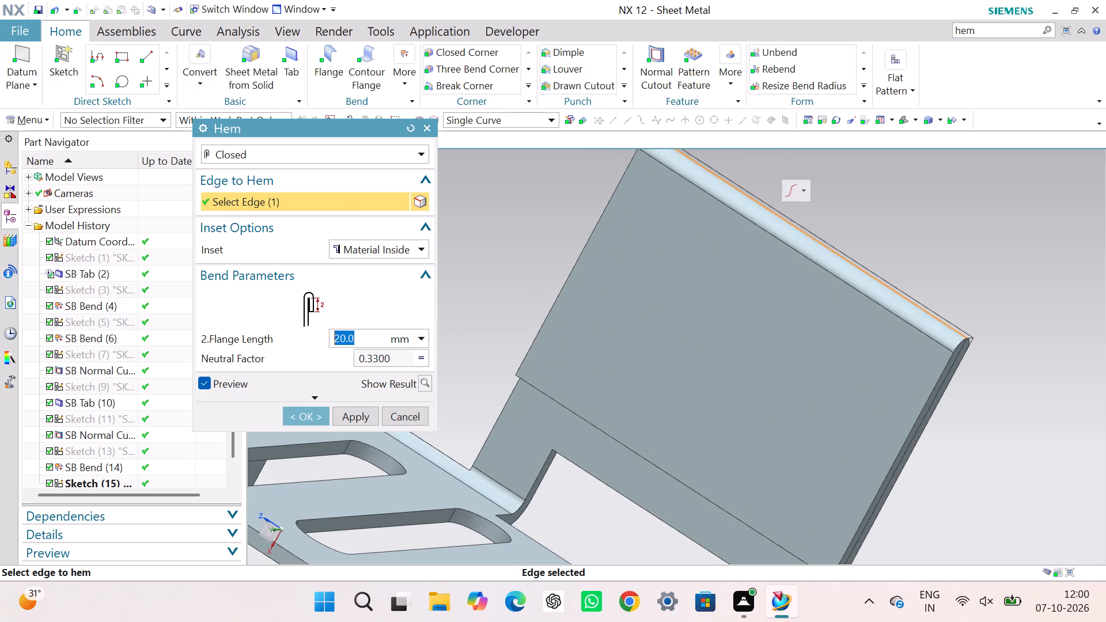
scroll(721, 292, up, 2)
scroll(721, 292, down, 3)
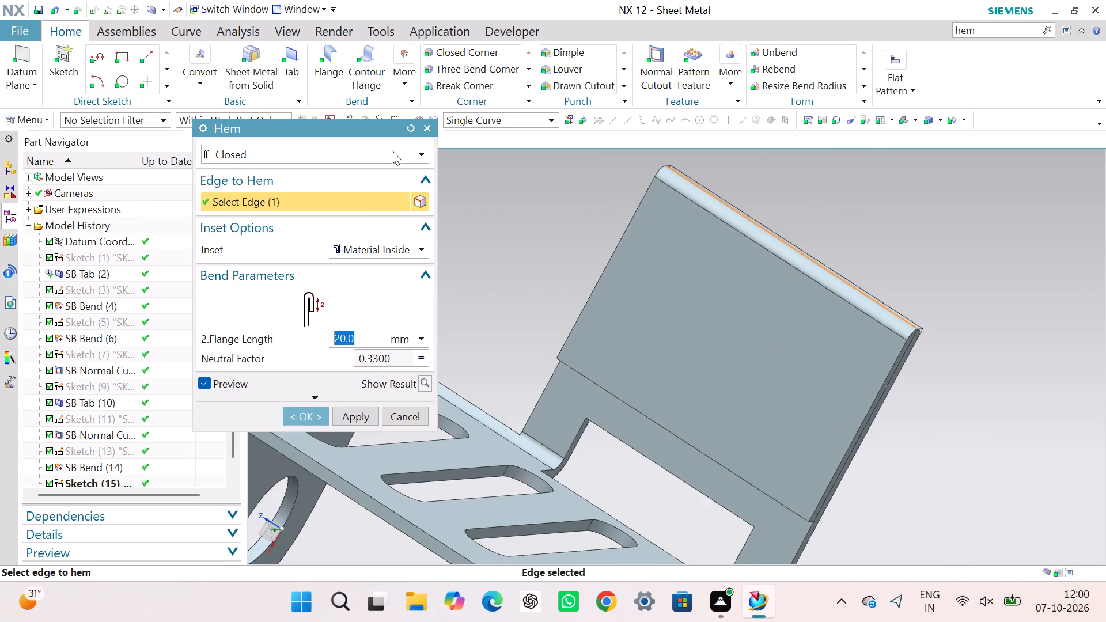
click(392, 150)
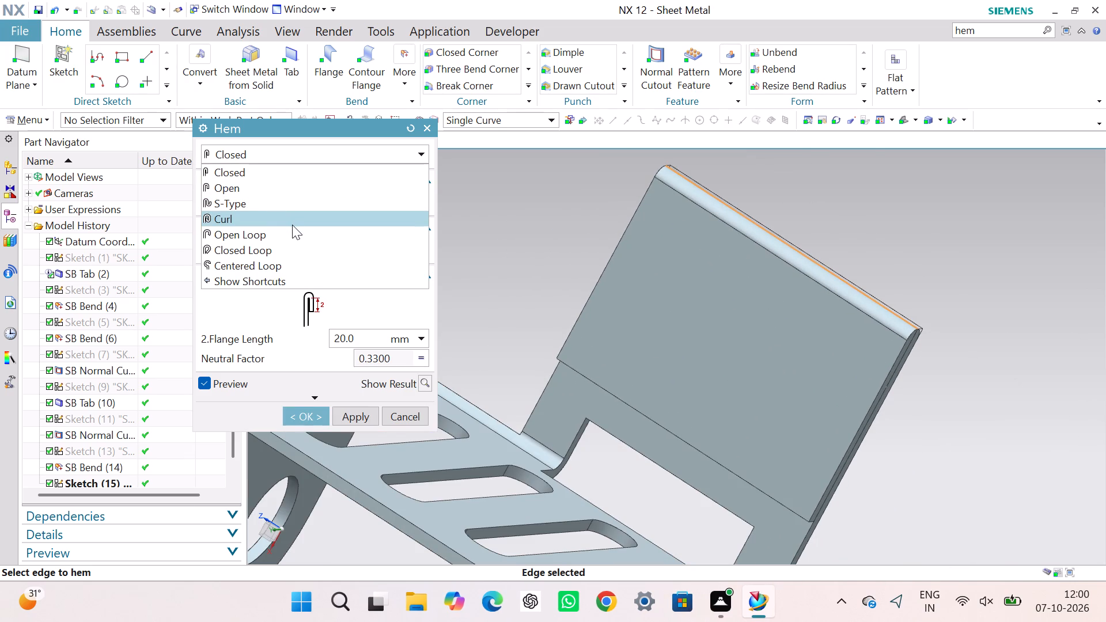
click(292, 223)
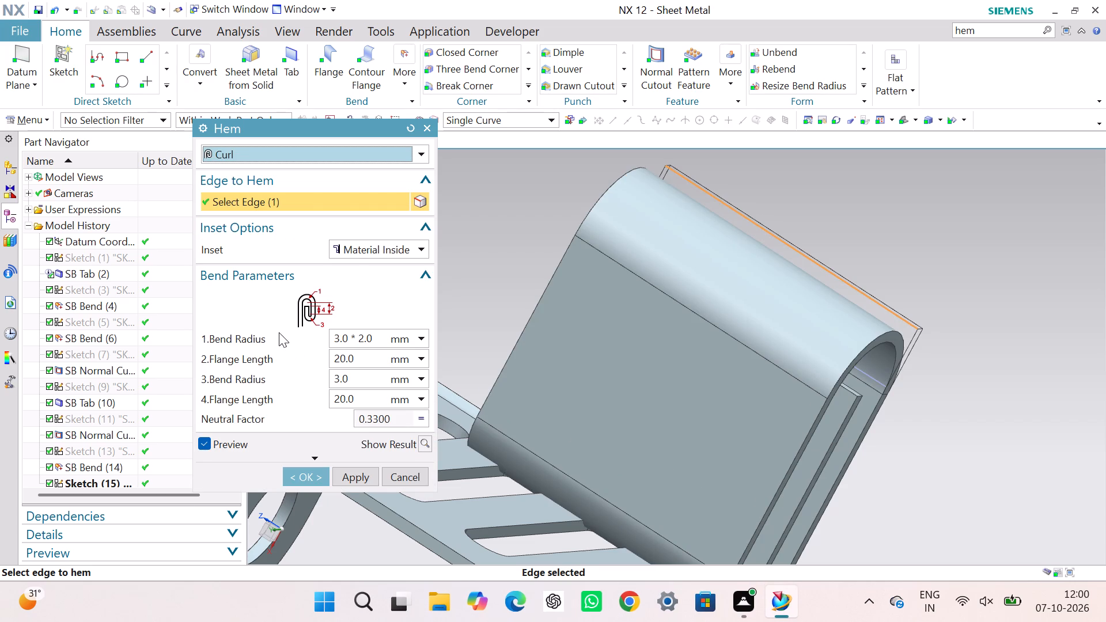
click(380, 156)
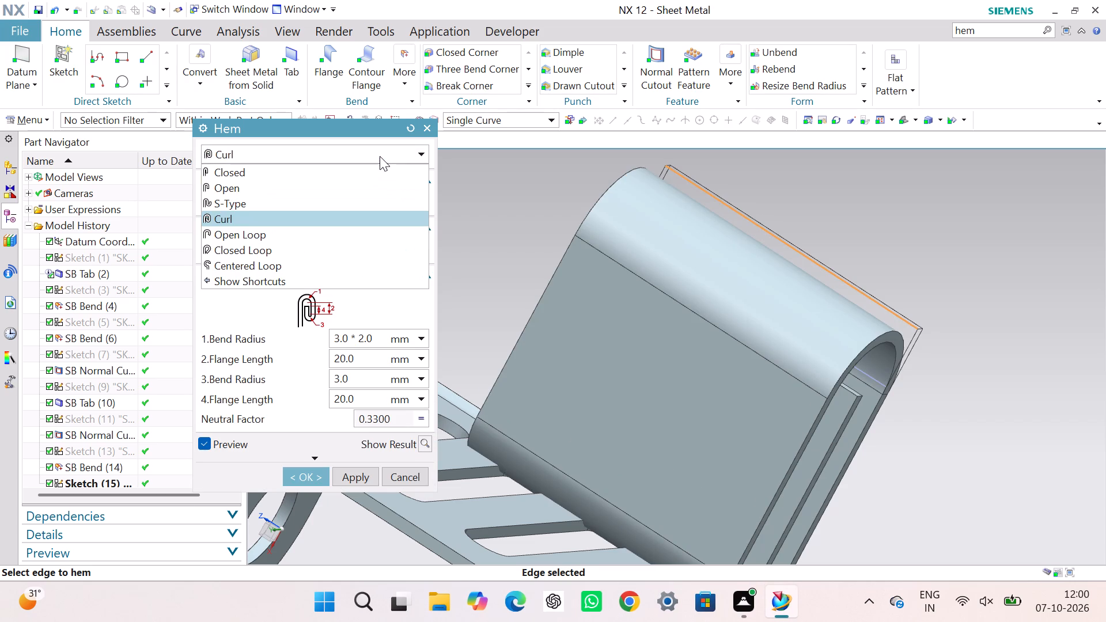
click(286, 253)
Set the closed-loop hem's bend radius to 1.2 mm.
scroll(564, 309, up, 1)
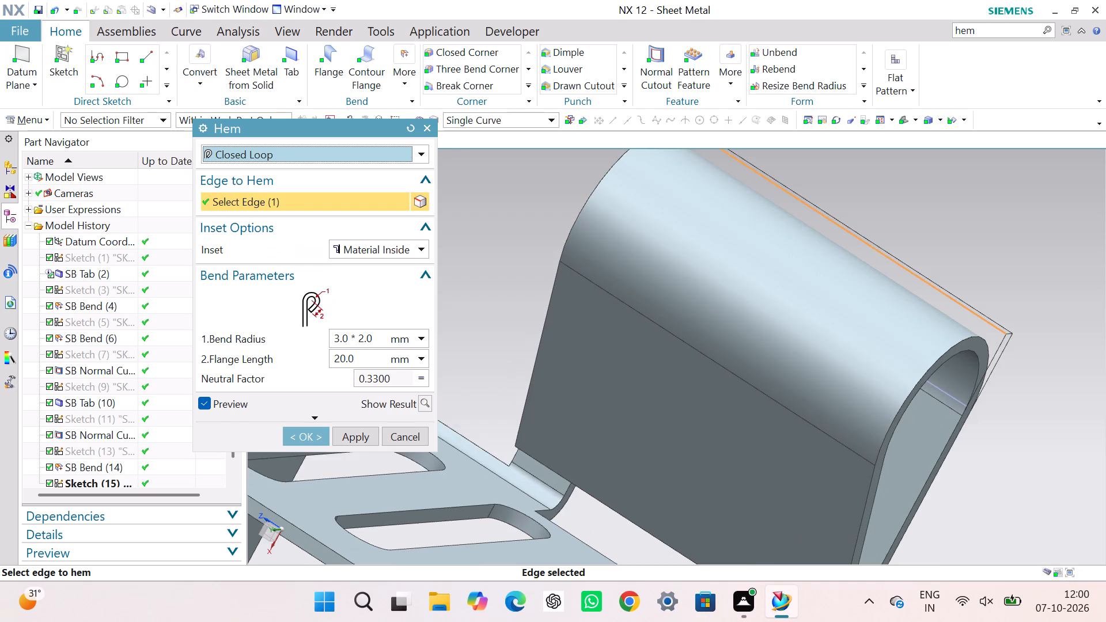
scroll(564, 309, down, 4)
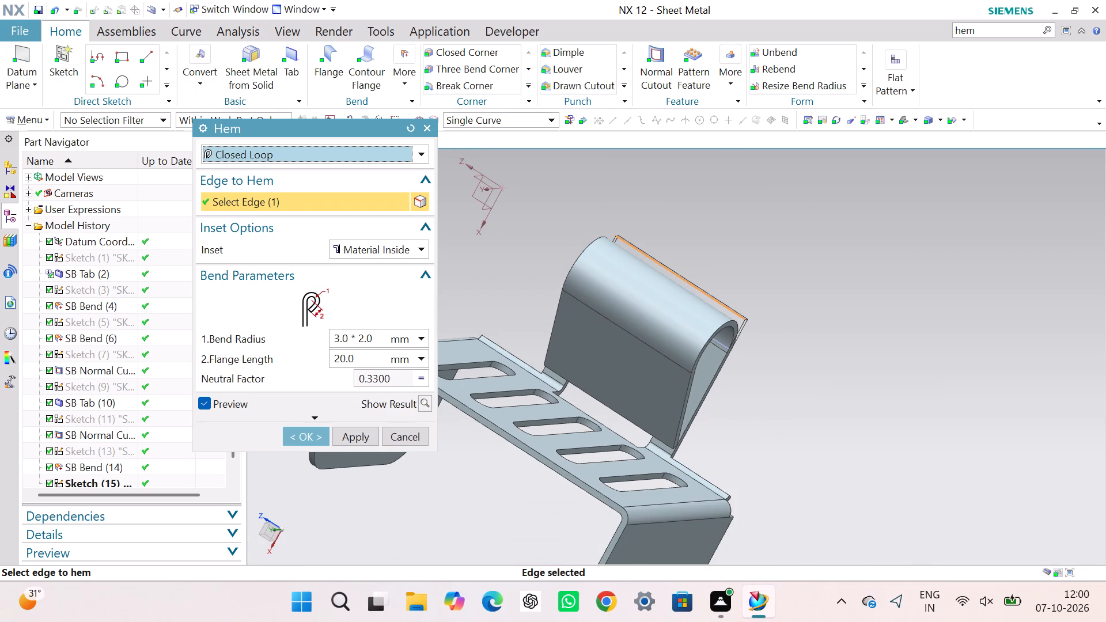
middle_drag(779, 418, 705, 389)
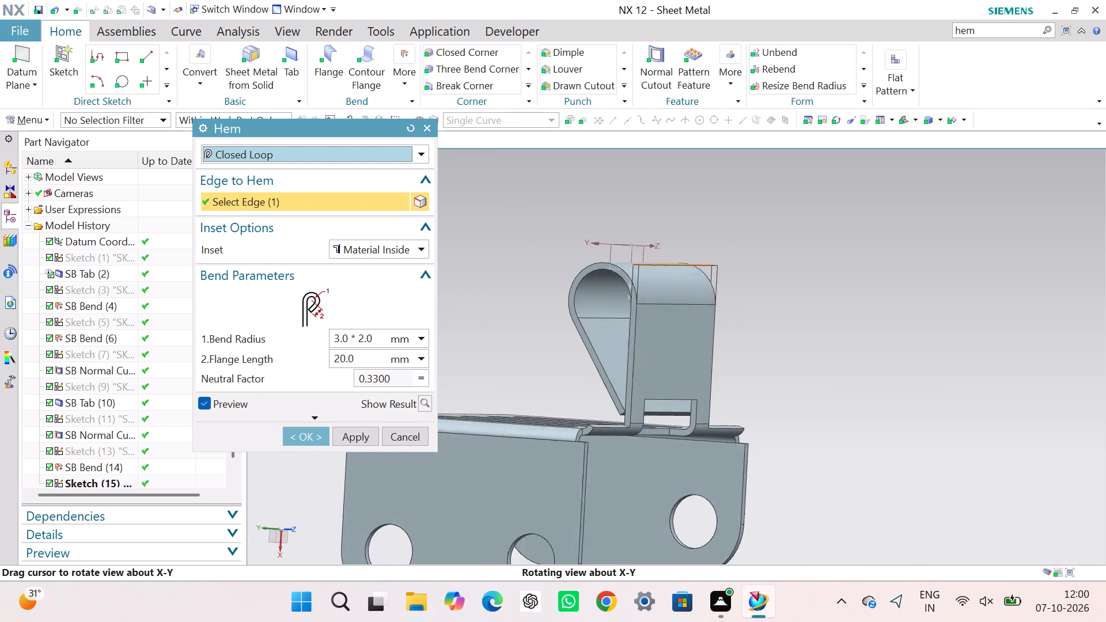
middle_drag(705, 389, 697, 386)
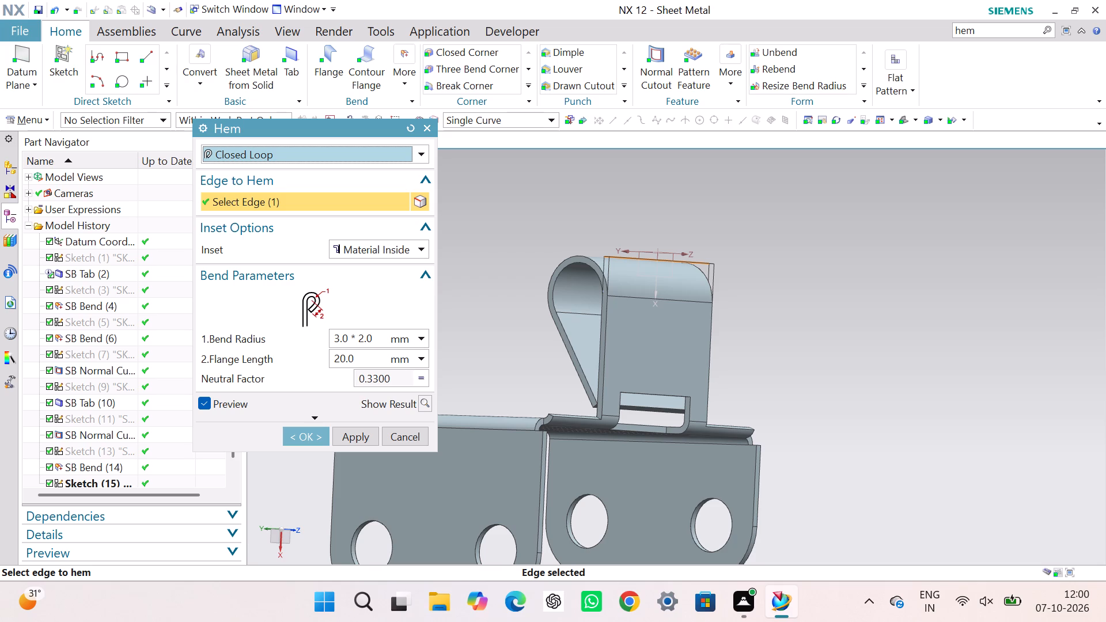
click(370, 320)
drag(370, 320, 368, 315)
drag(368, 315, 366, 312)
click(366, 340)
click(362, 338)
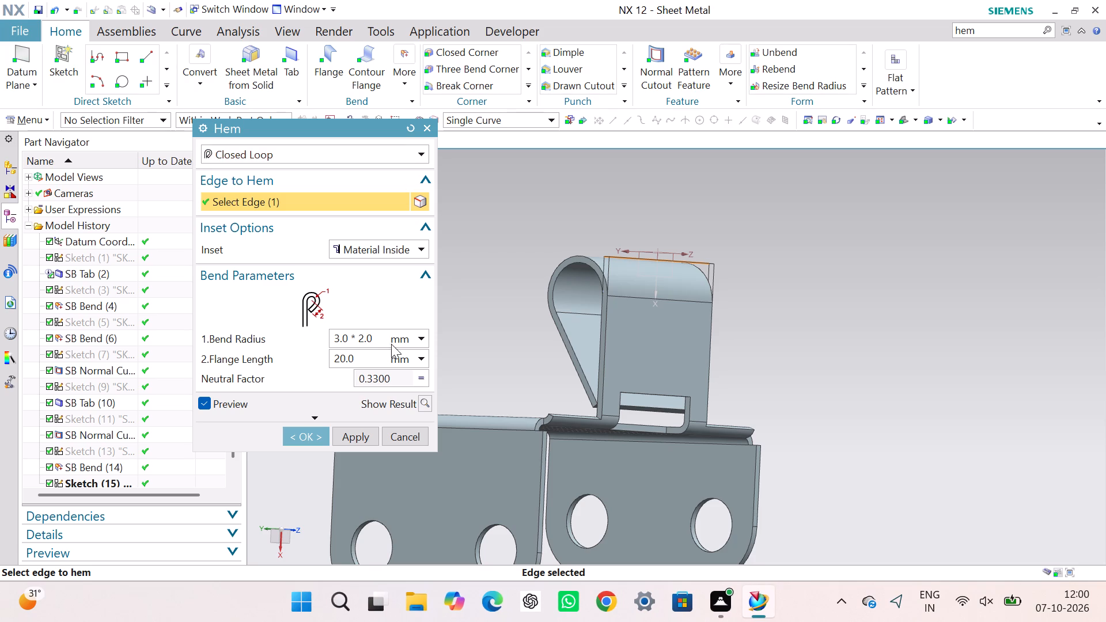
key(BackSpace)
key(BackSpace)
key(BackSpace)
key(Right)
key(Right)
key(Right)
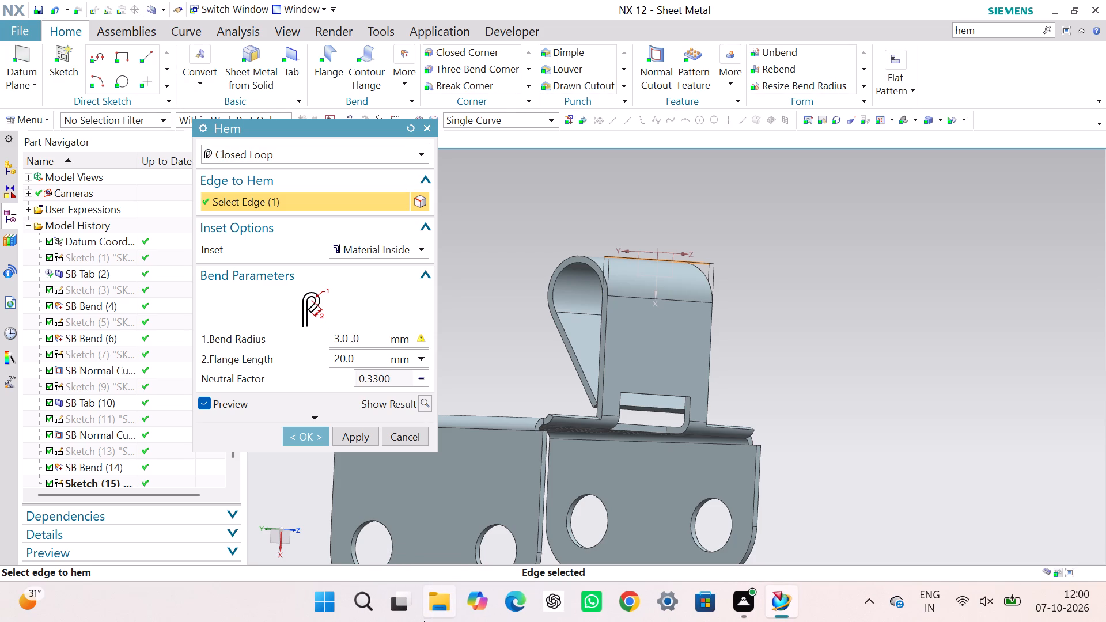
key(BackSpace)
key(BackSpace)
key(BackSpace)
key(BackSpace)
key(BackSpace)
key(BackSpace)
text(1.3)
key(BackSpace)
key(2)
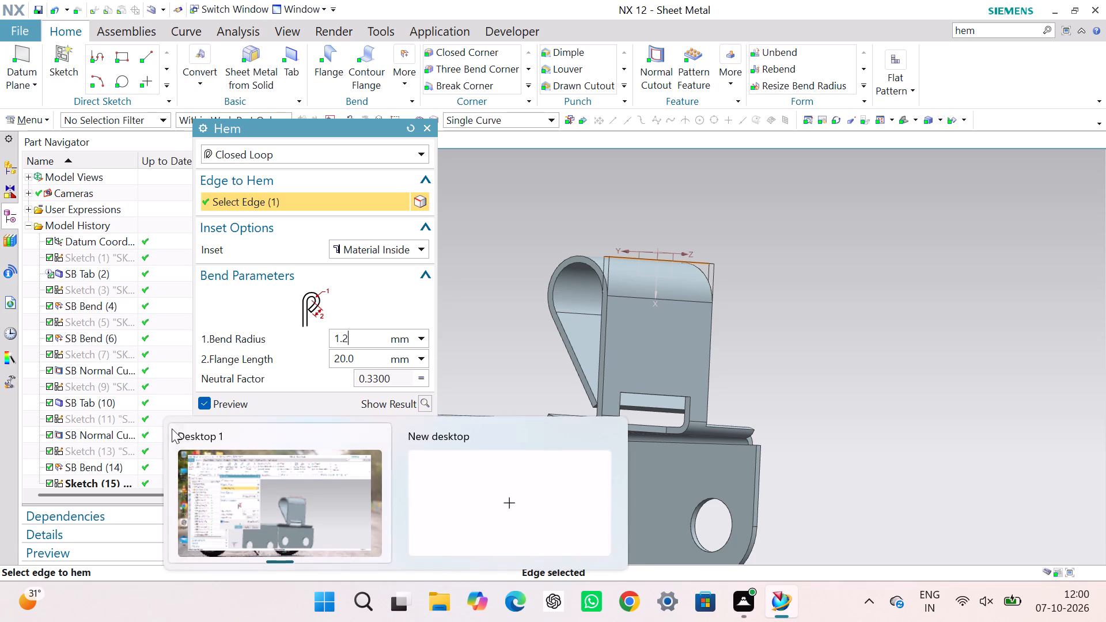
click(365, 359)
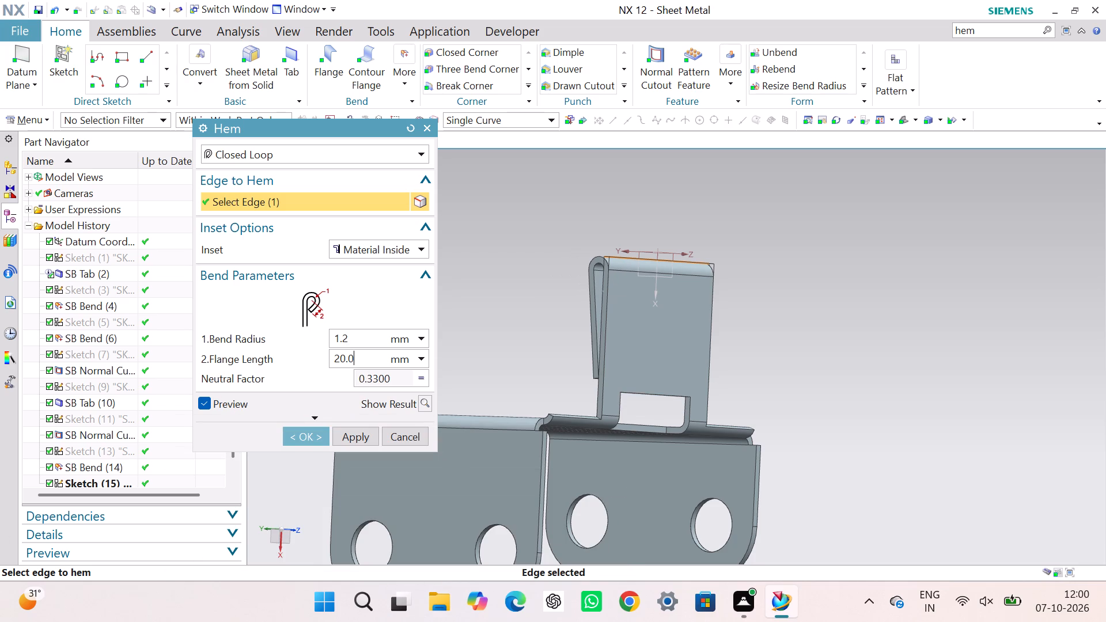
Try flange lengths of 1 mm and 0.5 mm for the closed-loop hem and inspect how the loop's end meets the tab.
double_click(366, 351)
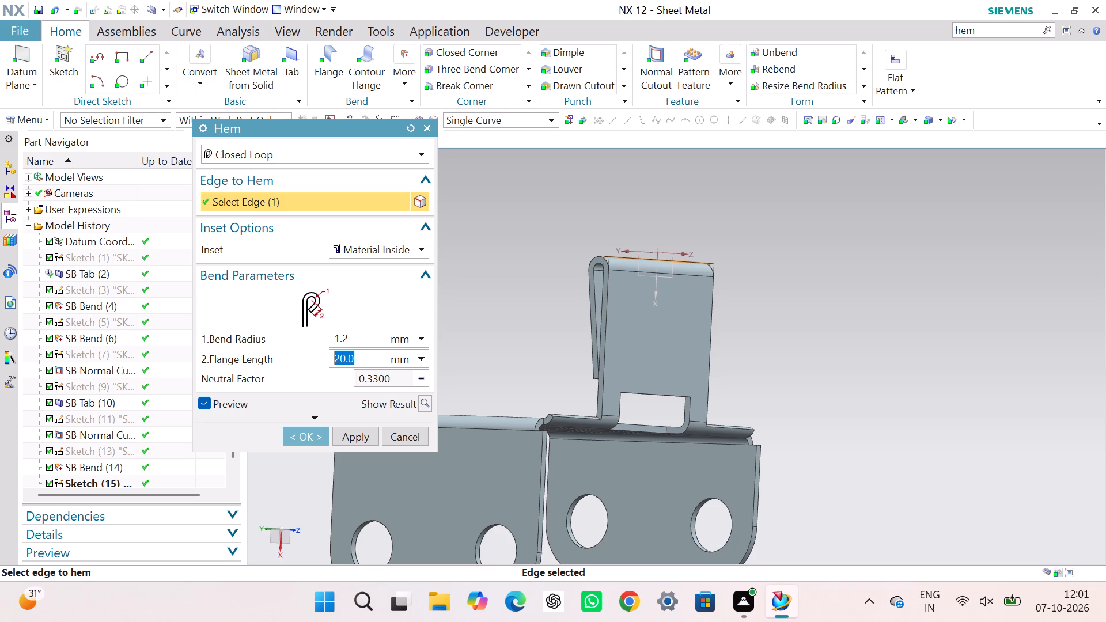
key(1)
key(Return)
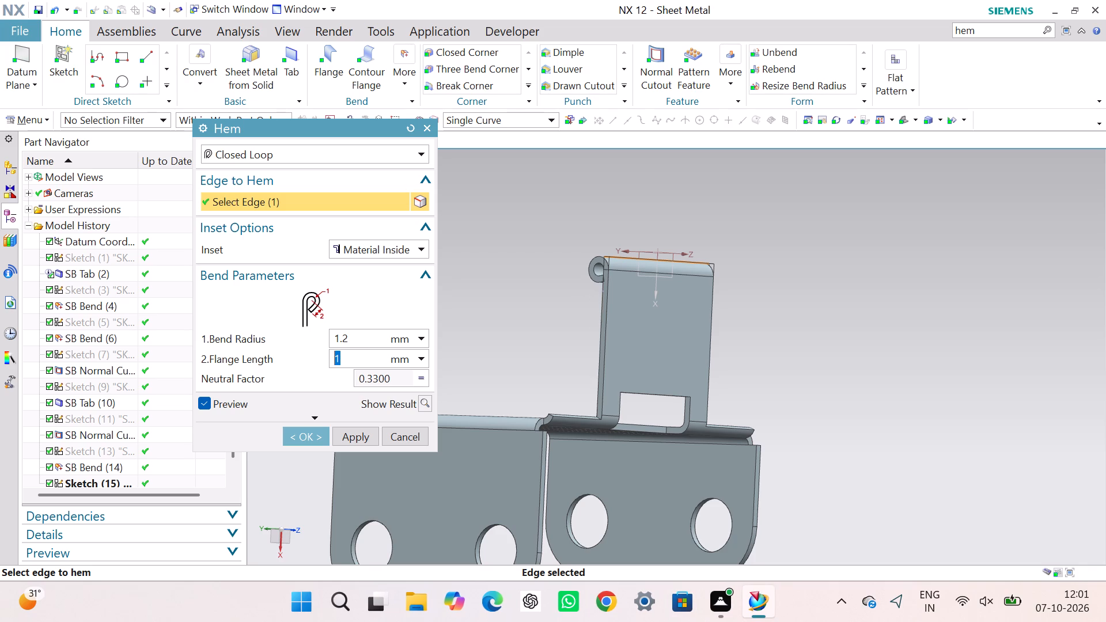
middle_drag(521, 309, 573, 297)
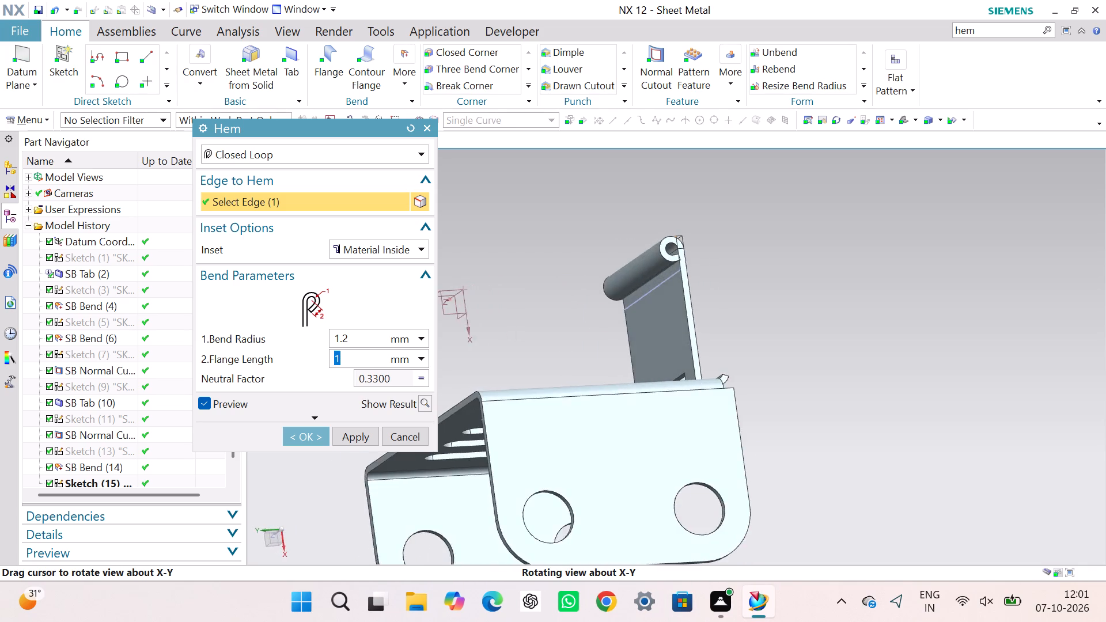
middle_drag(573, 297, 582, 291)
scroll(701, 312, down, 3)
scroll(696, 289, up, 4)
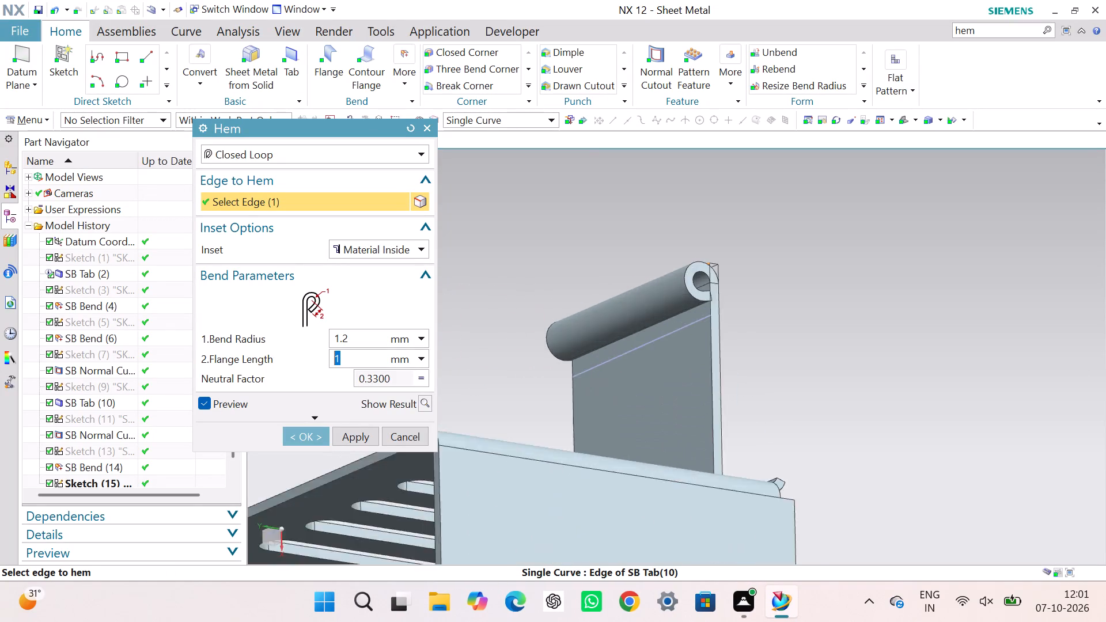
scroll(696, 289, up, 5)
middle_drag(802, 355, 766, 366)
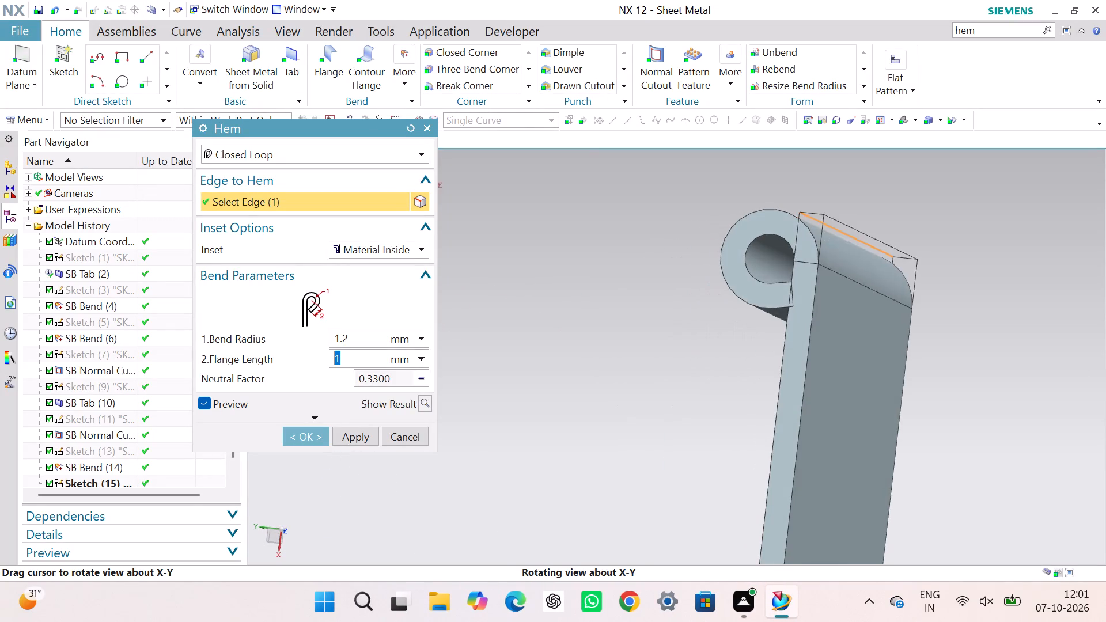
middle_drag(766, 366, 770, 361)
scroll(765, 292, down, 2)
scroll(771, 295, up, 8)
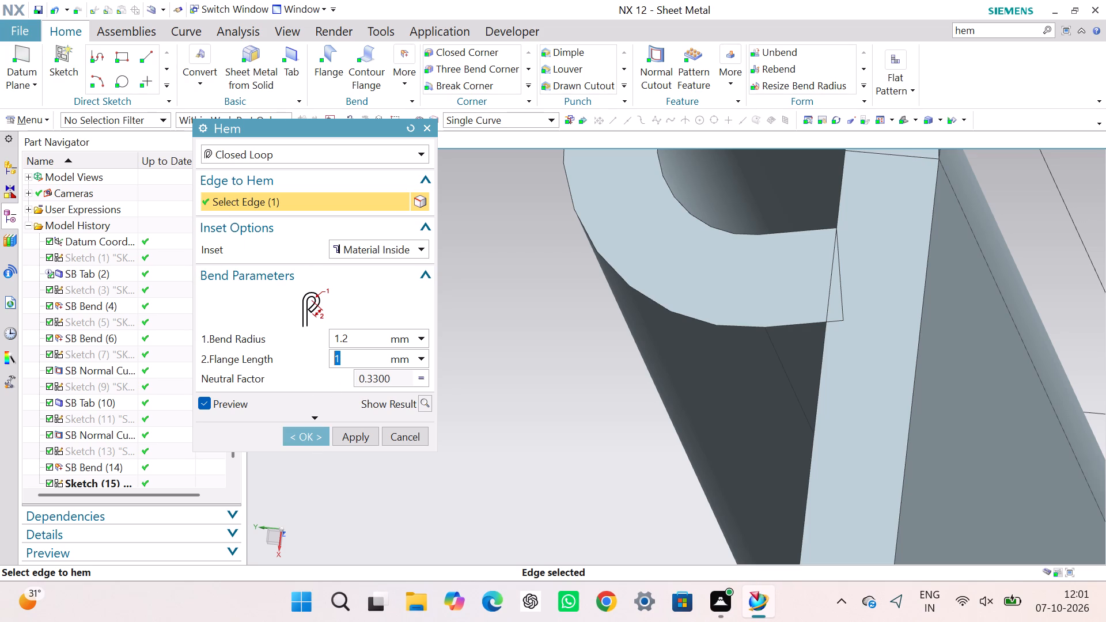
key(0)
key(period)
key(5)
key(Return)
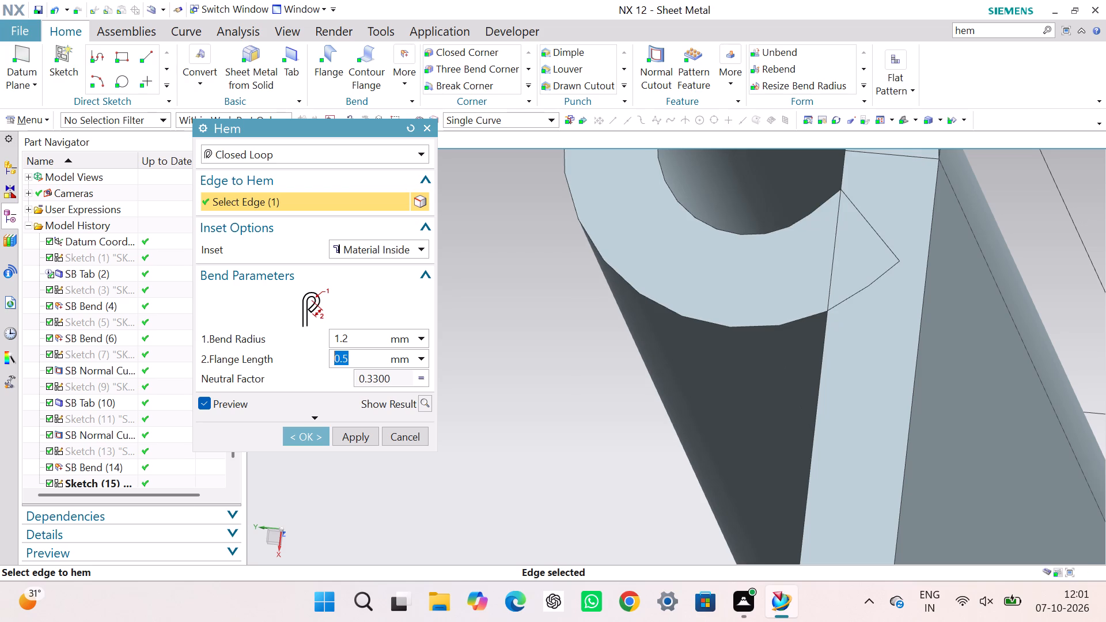
Set the closed-loop hem's flange length to 1.2 mm and create the hem.
key(1)
text(.2)
key(Return)
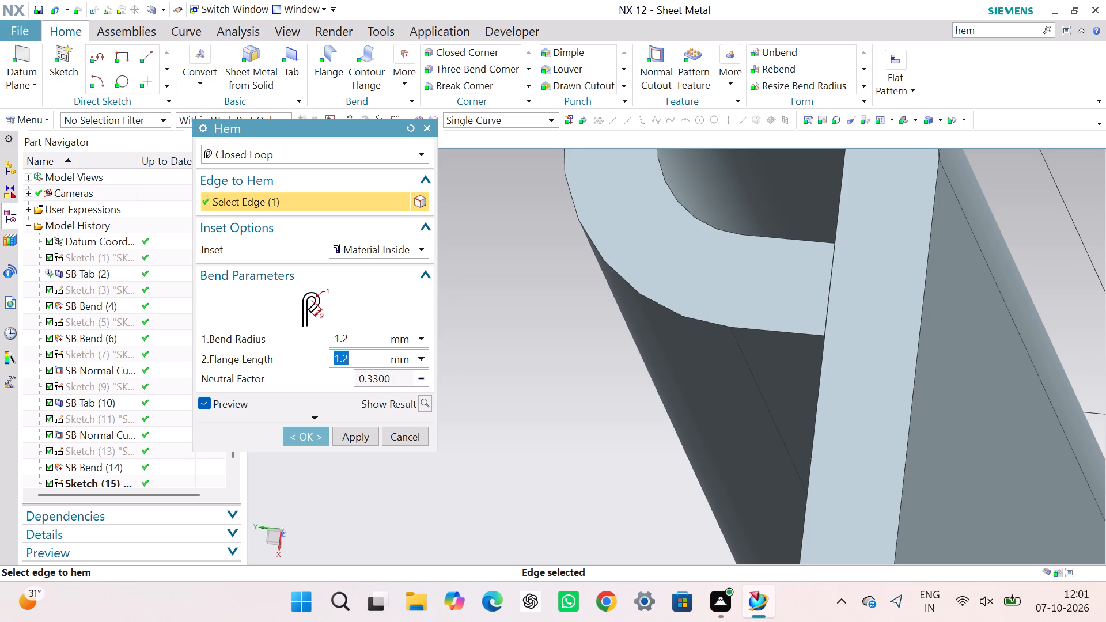
click(306, 434)
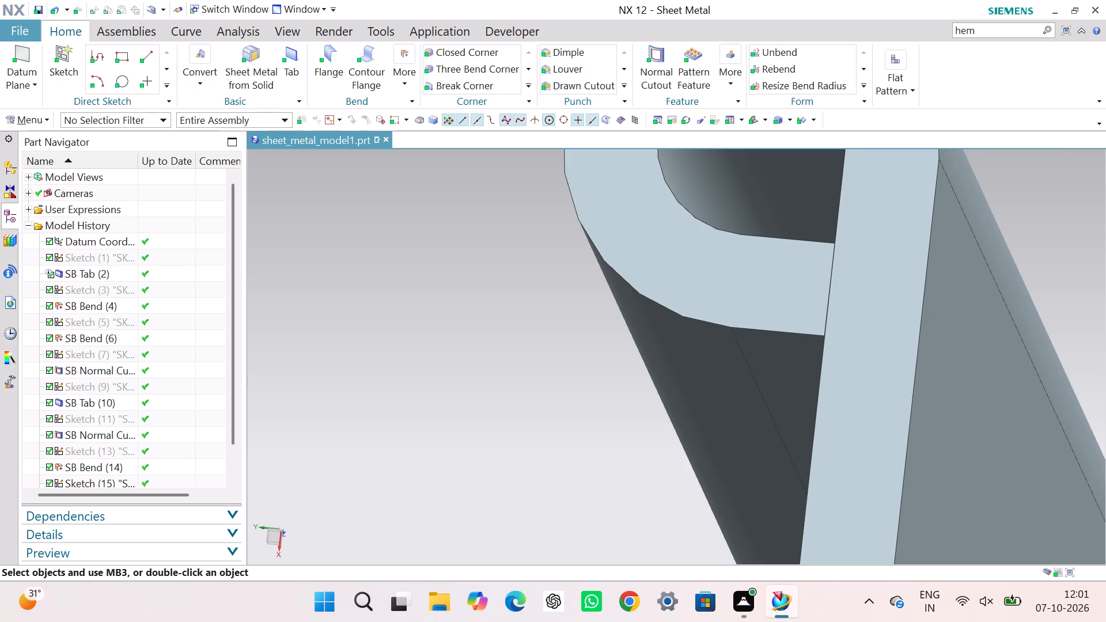
Delete the unused line sketch on the folded side tab's flat face below the hem.
scroll(694, 460, up, 2)
scroll(695, 457, down, 7)
middle_drag(569, 481, 601, 483)
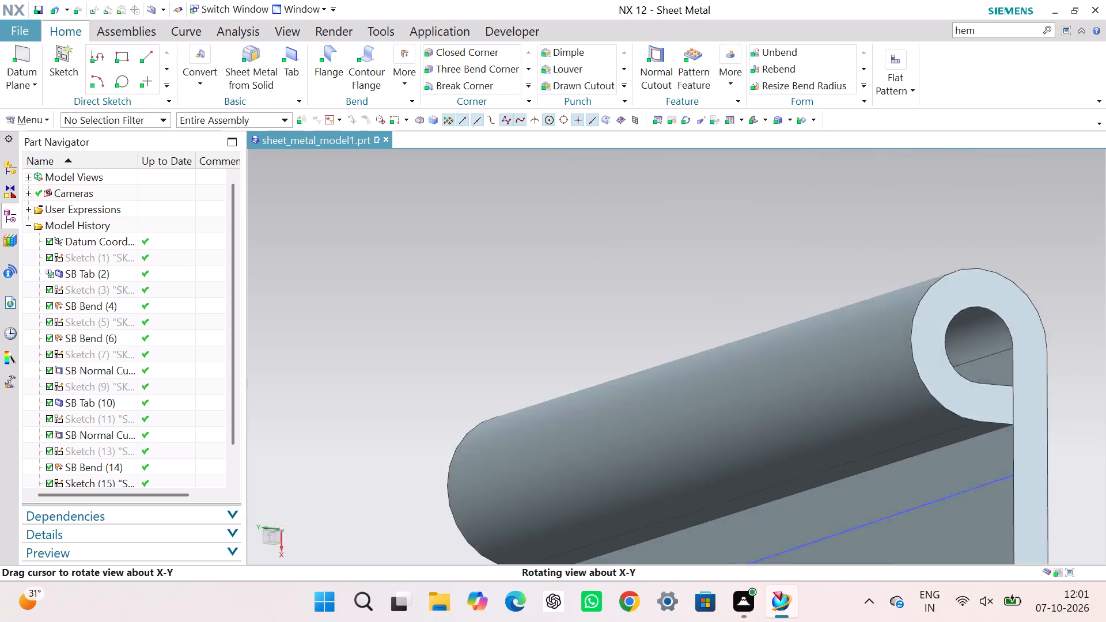
middle_drag(601, 483, 589, 429)
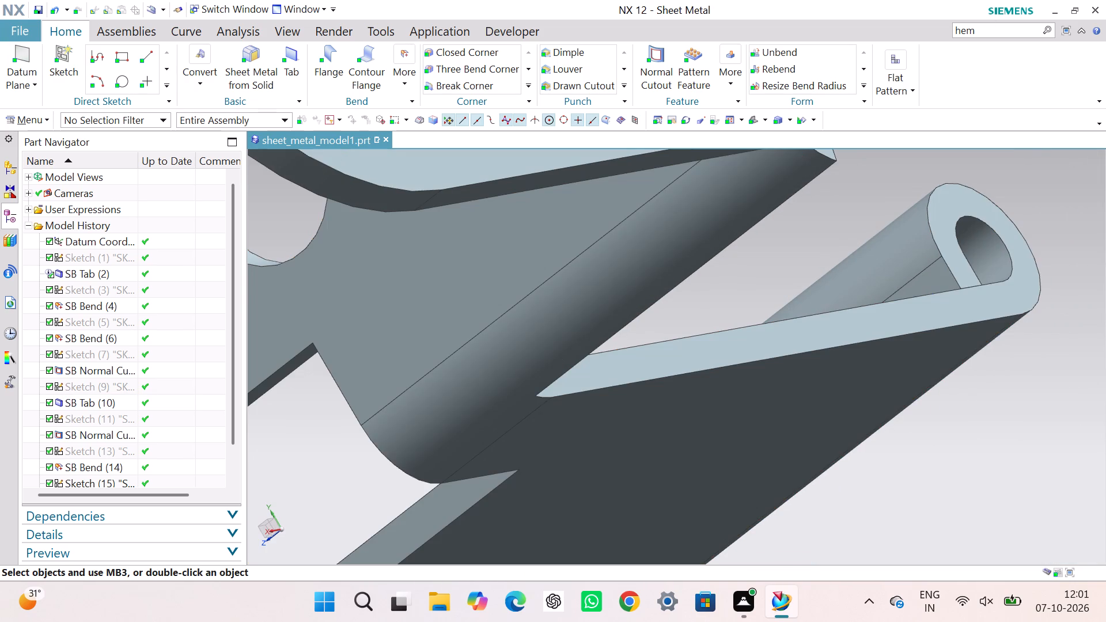
right_click(988, 419)
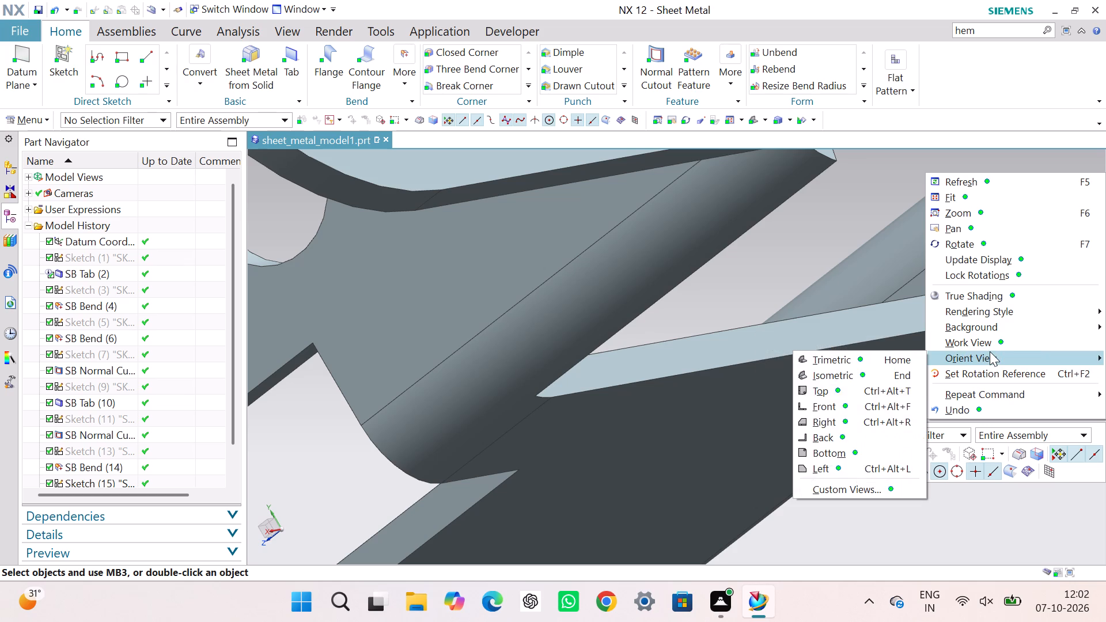
click(874, 376)
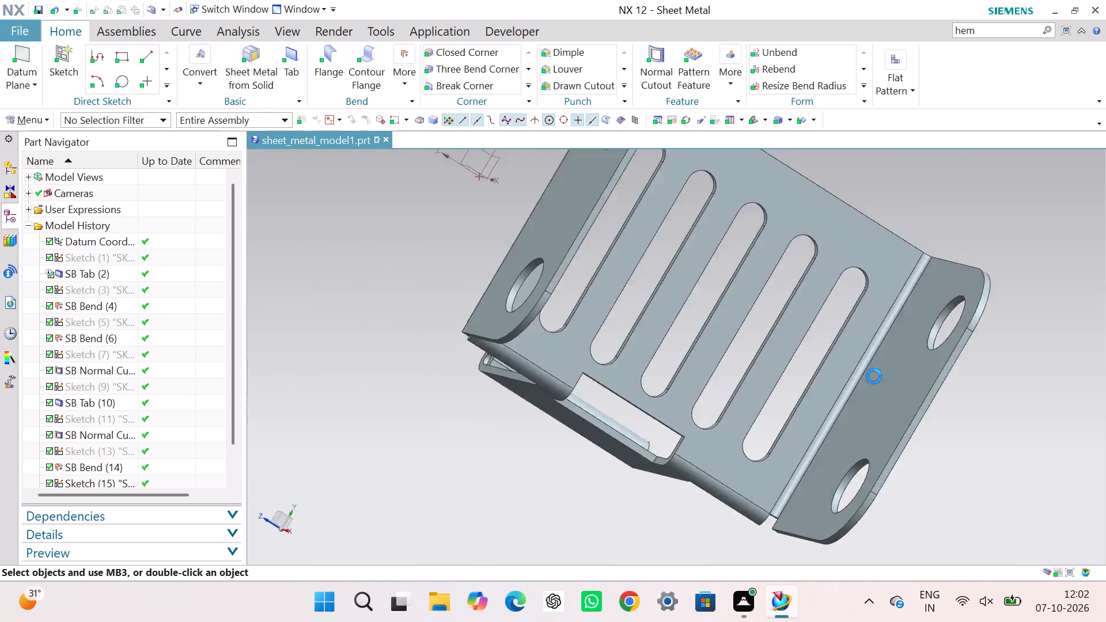
click(967, 346)
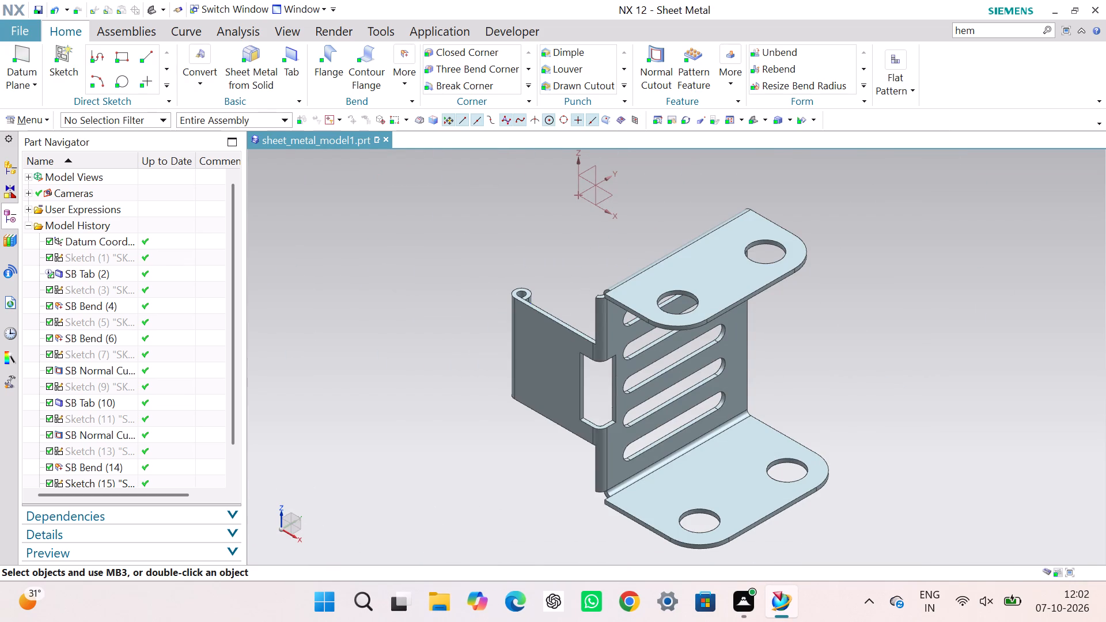
middle_drag(871, 286, 1046, 326)
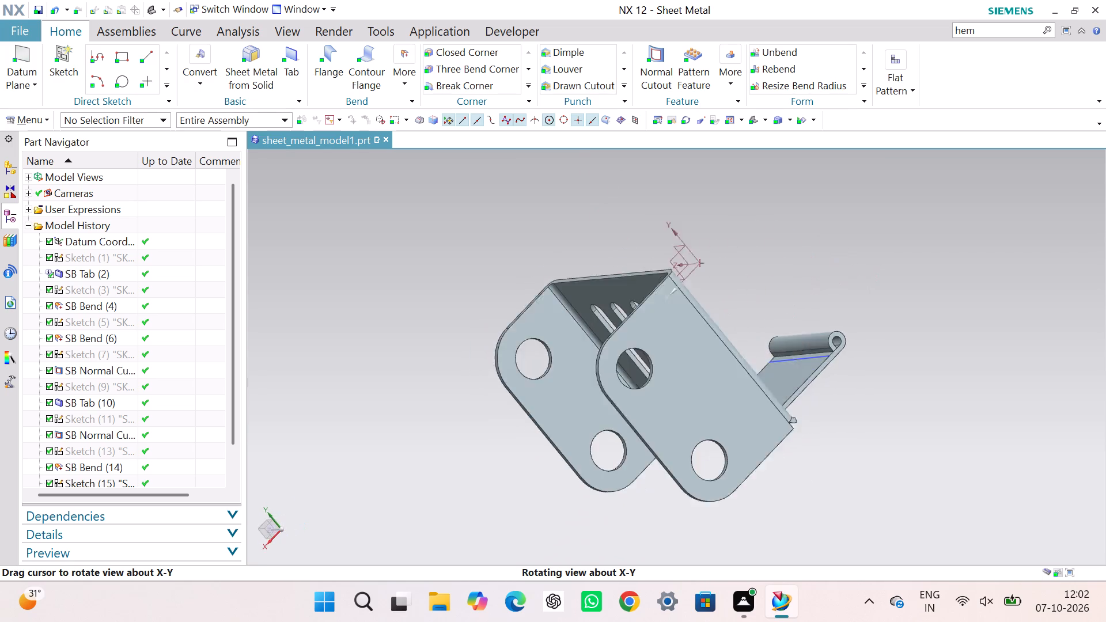
middle_drag(1046, 326, 1049, 348)
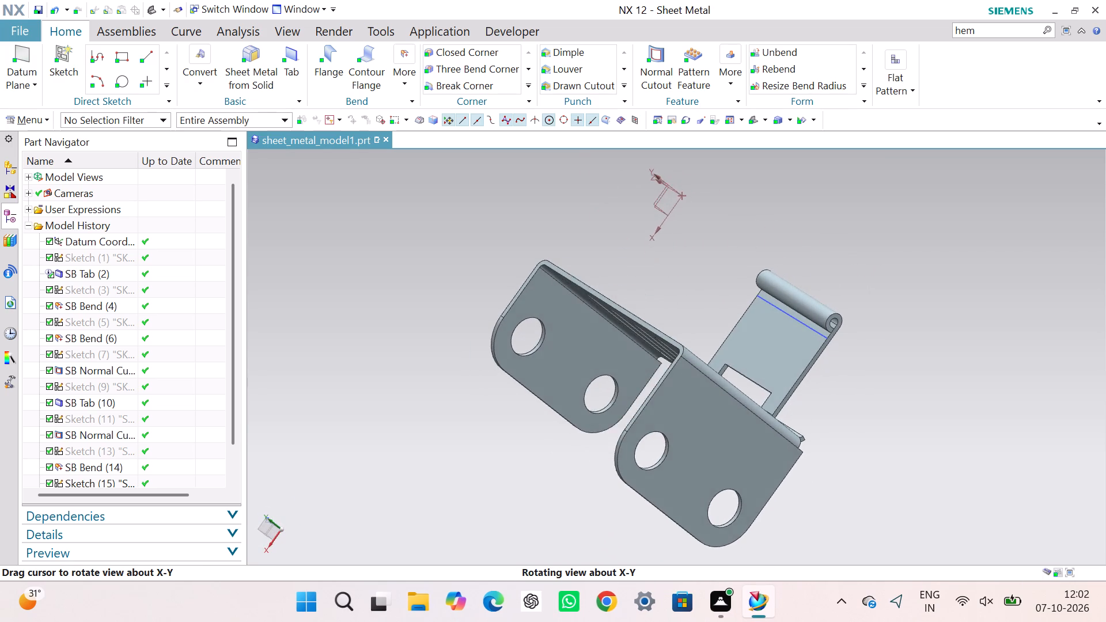
middle_drag(1049, 348, 1041, 344)
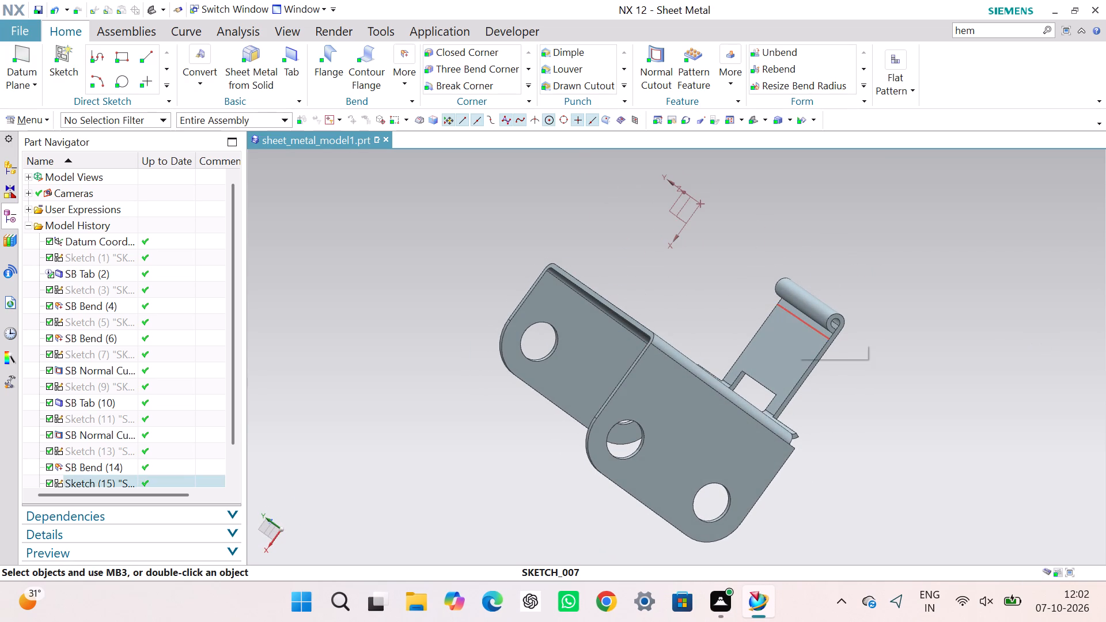
right_click(797, 323)
click(843, 249)
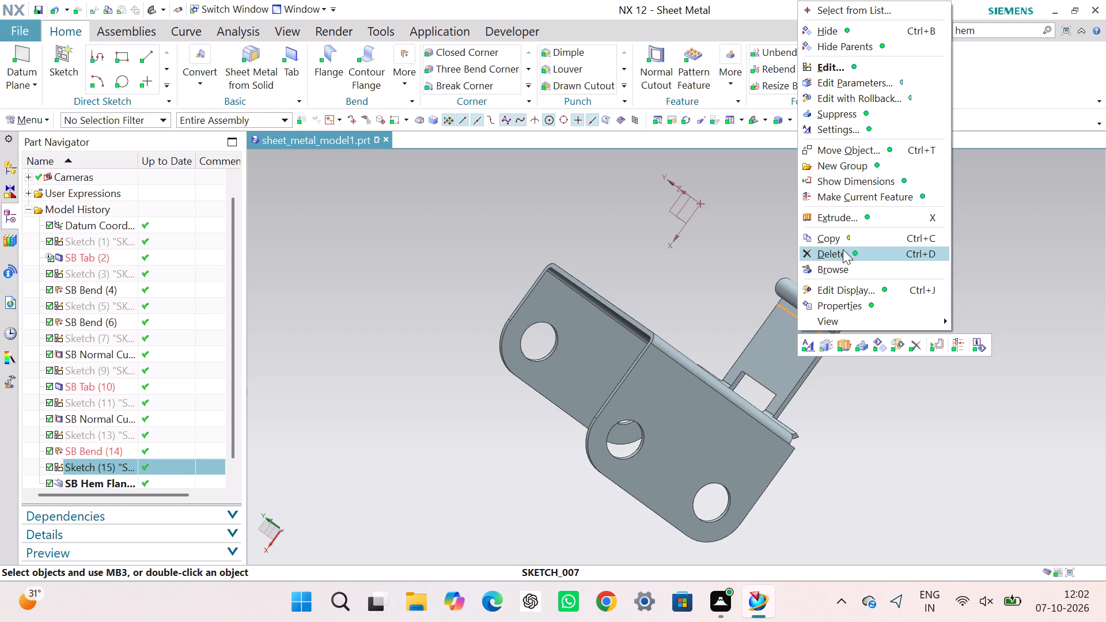
click(971, 299)
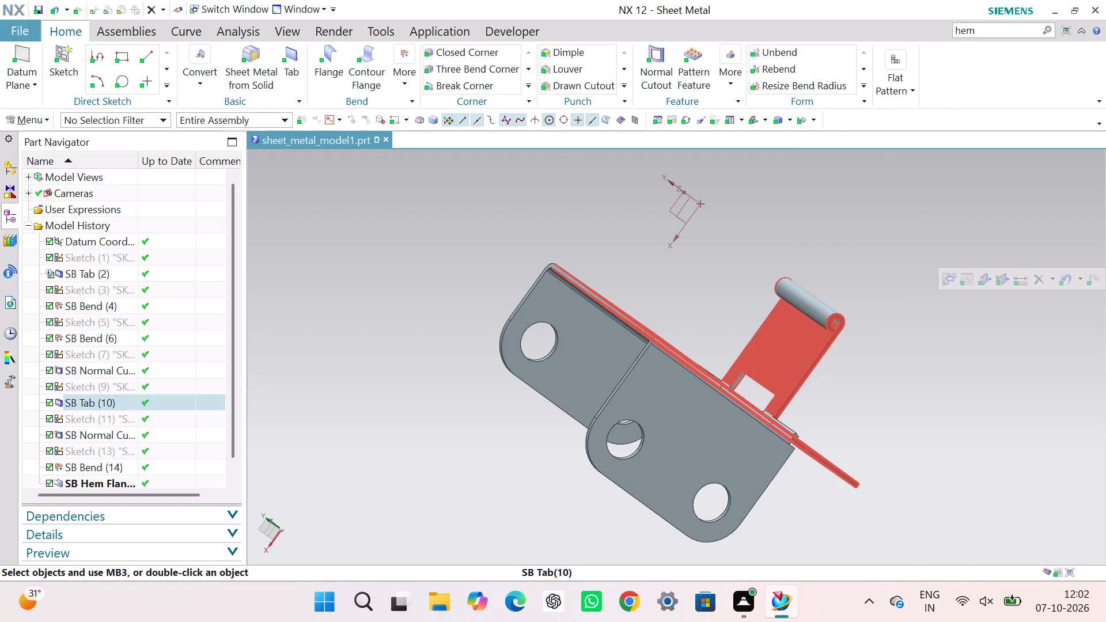
Examine the closed-loop hem and the whole sheet metal part from several sides.
middle_drag(967, 365, 820, 316)
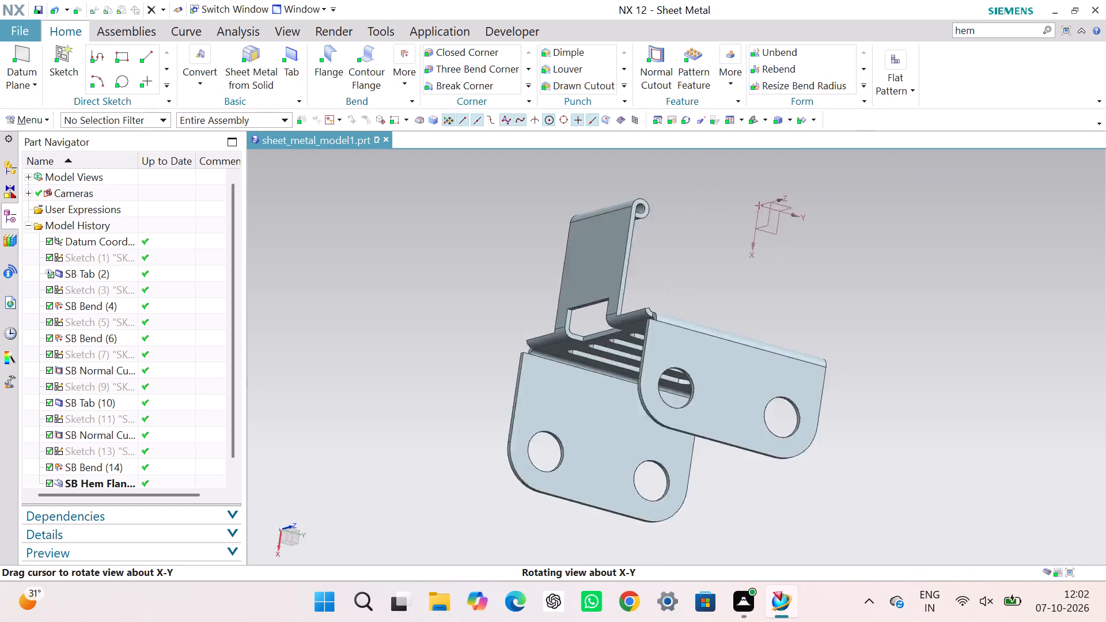
middle_drag(820, 316, 805, 328)
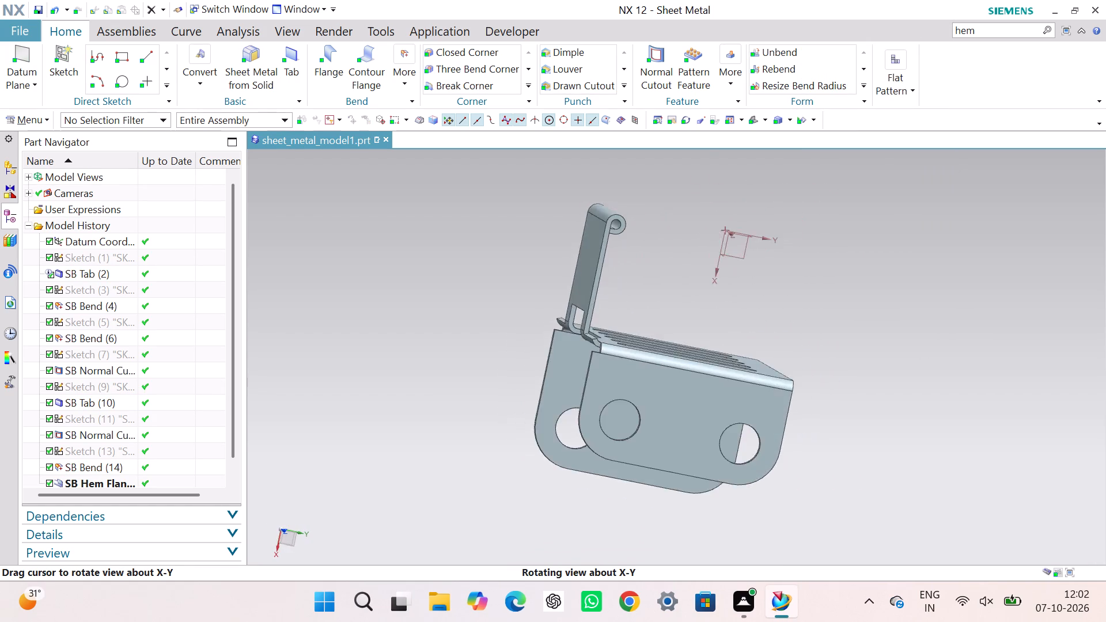
middle_drag(805, 328, 783, 326)
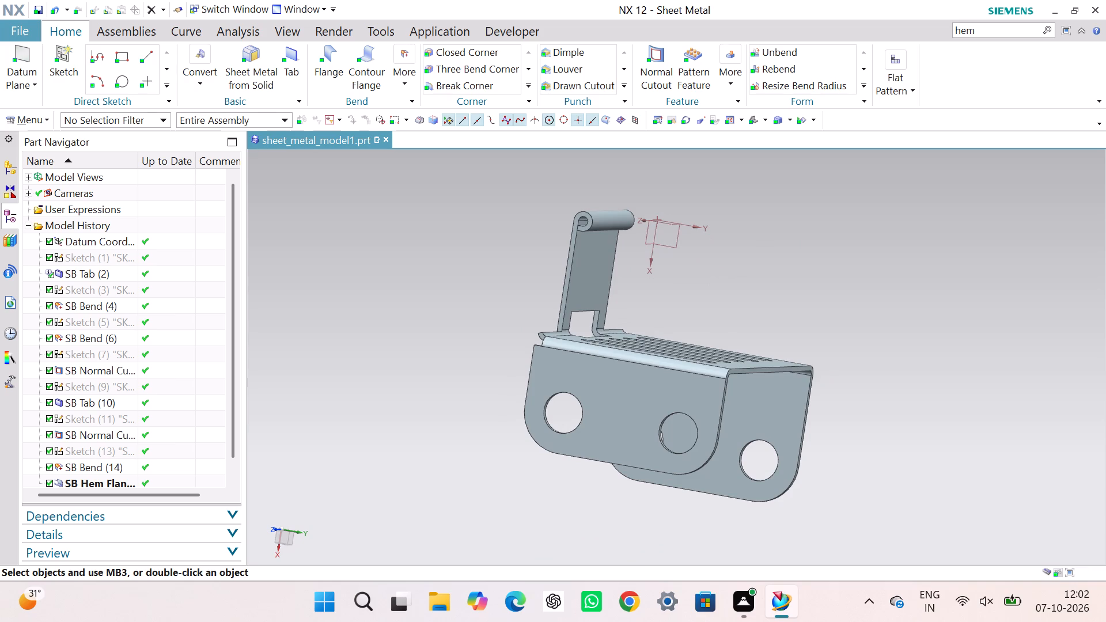
middle_drag(631, 279, 656, 278)
scroll(657, 279, down, 1)
scroll(603, 239, down, 5)
scroll(603, 239, up, 12)
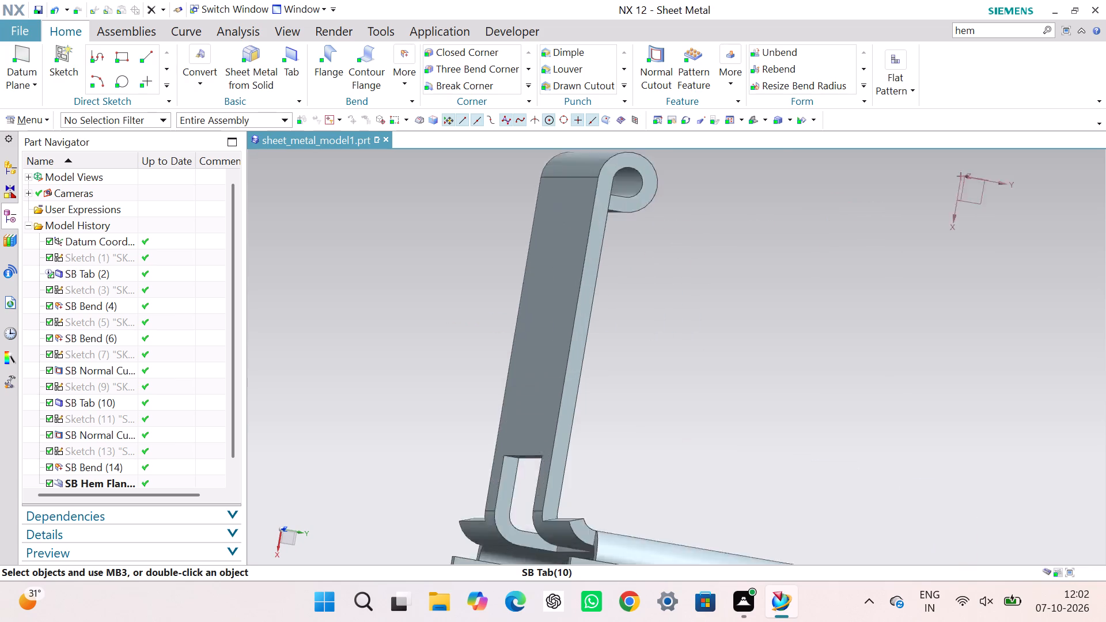
scroll(603, 238, up, 5)
scroll(603, 238, down, 7)
middle_drag(671, 255, 660, 255)
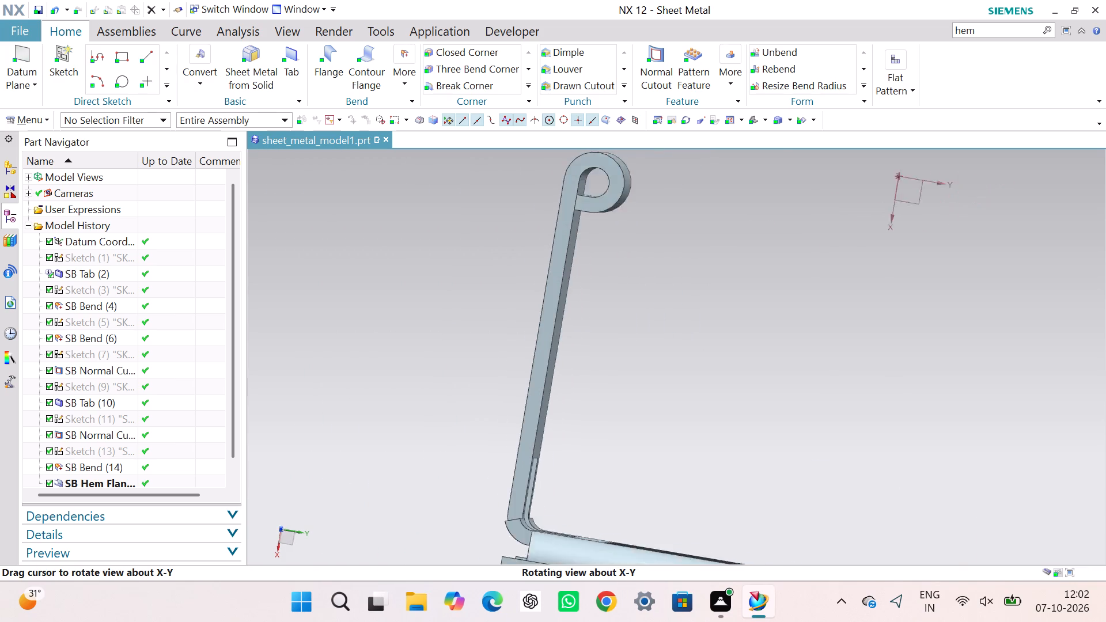
middle_drag(660, 255, 653, 255)
scroll(578, 221, down, 2)
scroll(568, 215, up, 8)
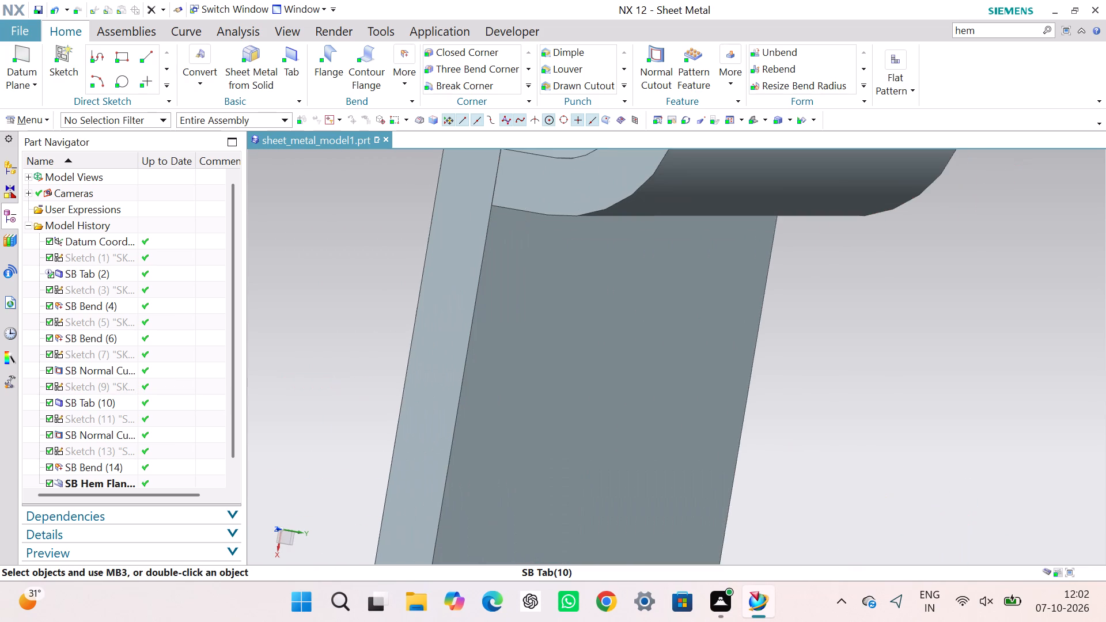
scroll(562, 218, down, 10)
middle_drag(817, 311, 690, 289)
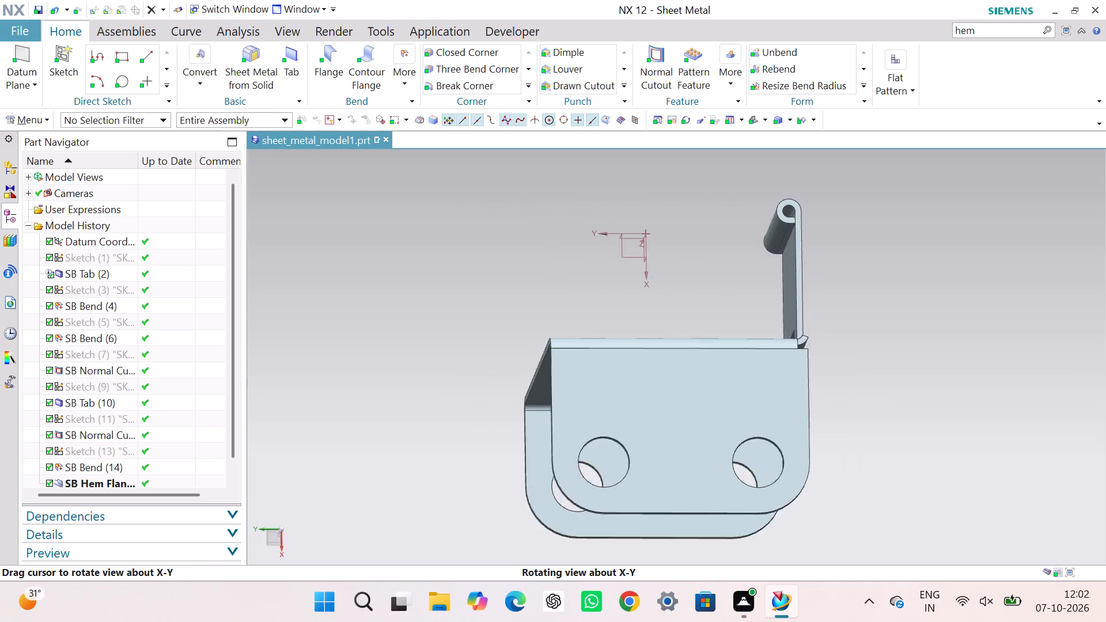
middle_drag(690, 289, 778, 294)
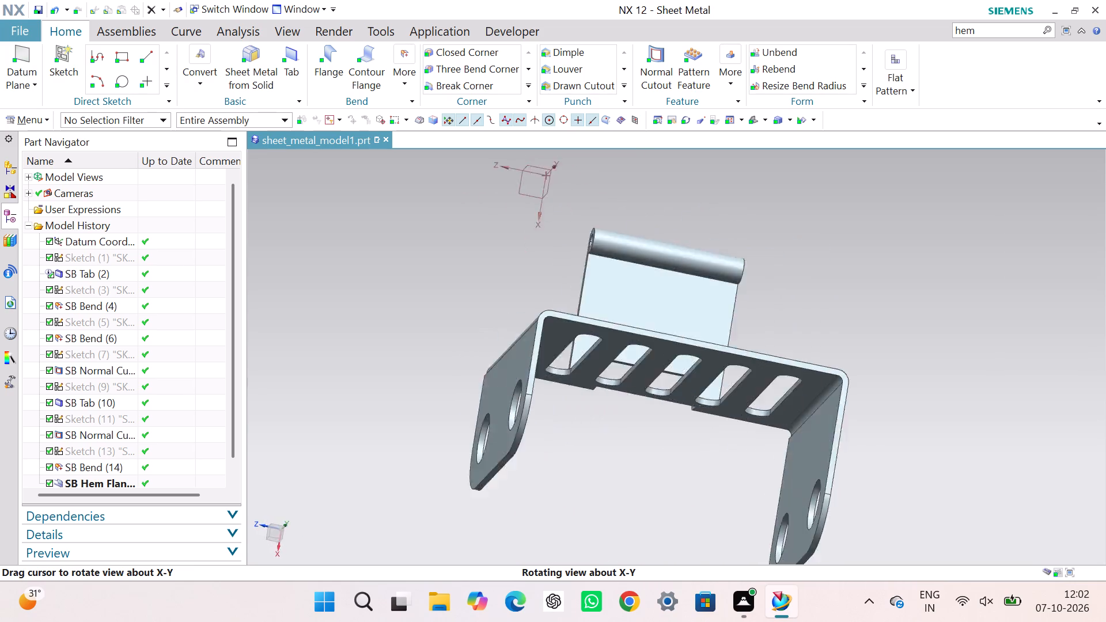
middle_drag(778, 294, 768, 310)
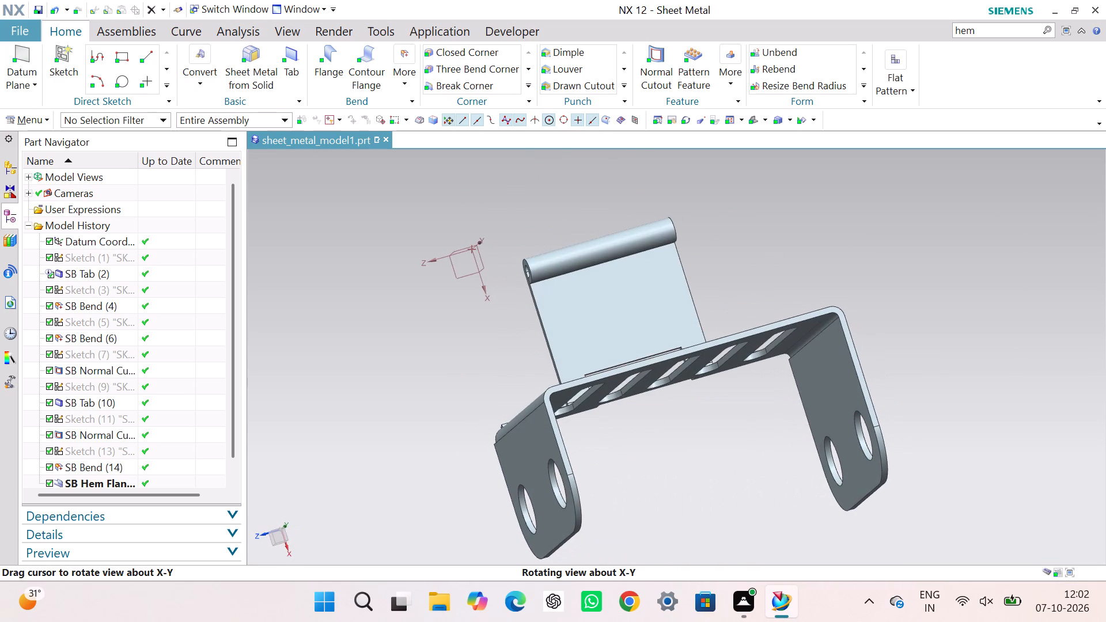
drag(1089, 291, 1082, 291)
click(975, 358)
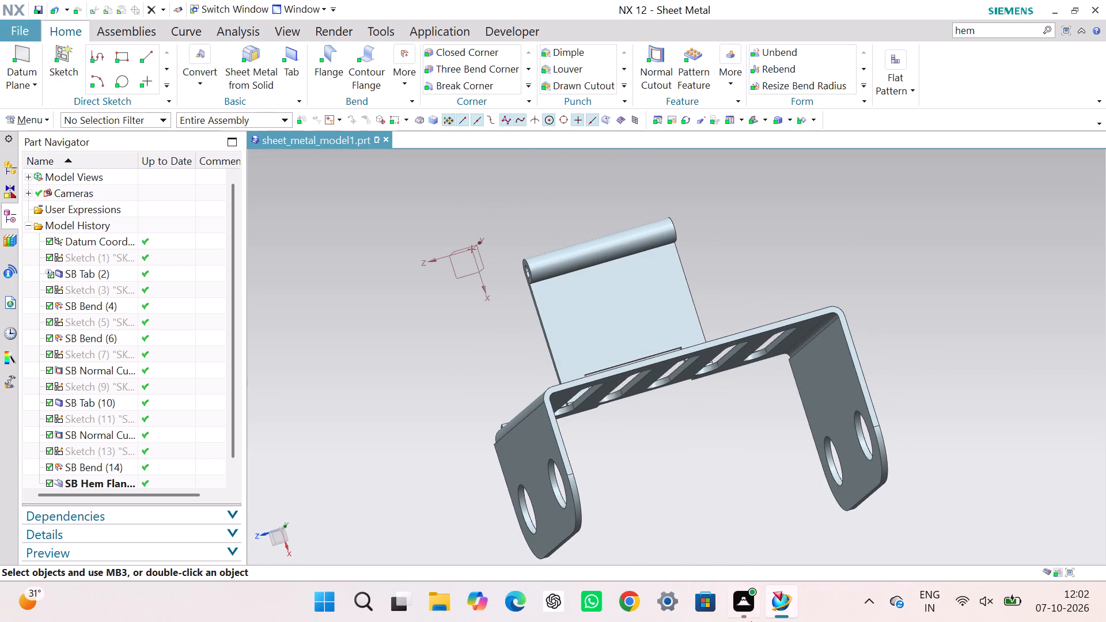
Save the part in isometric view as sheet_metal_model1.prt in the NX Cad folder.
right_click(934, 285)
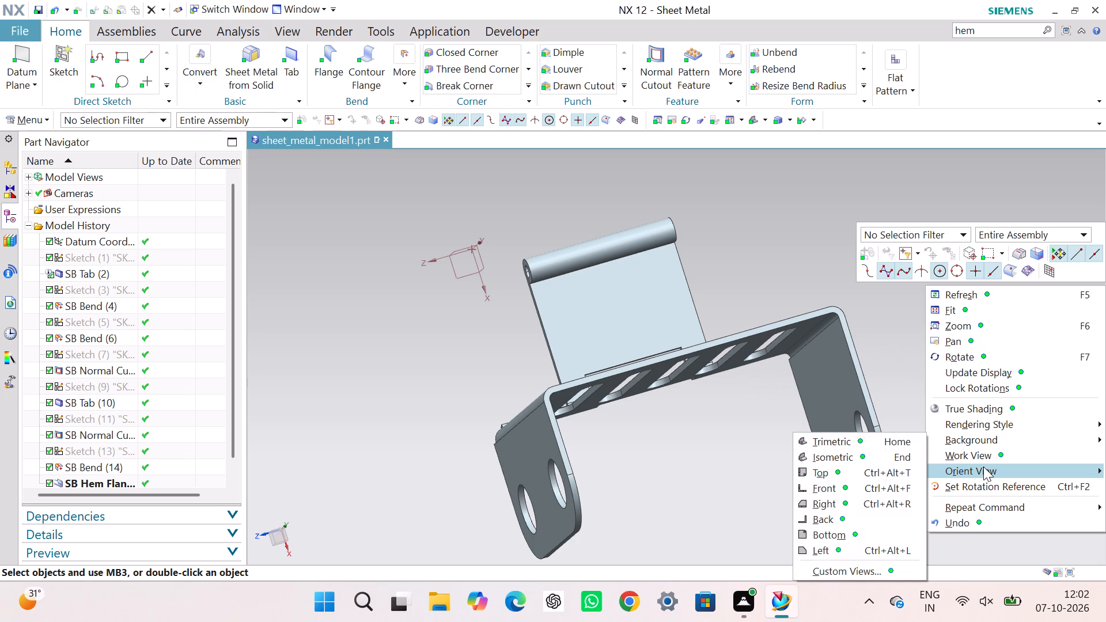
click(899, 455)
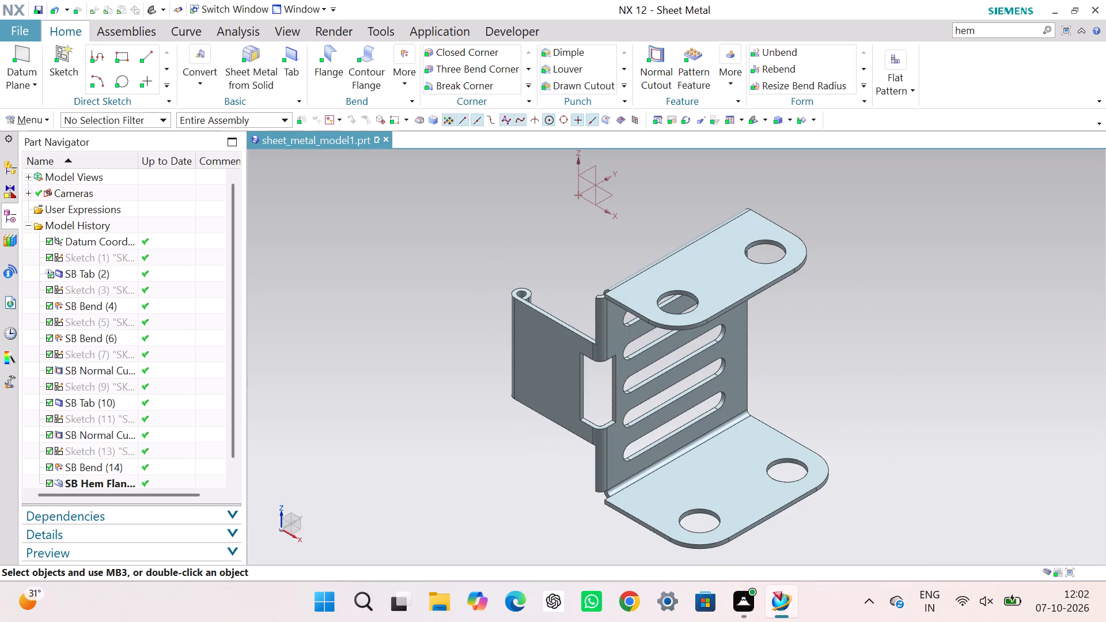
click(921, 371)
key(ctrl+s)
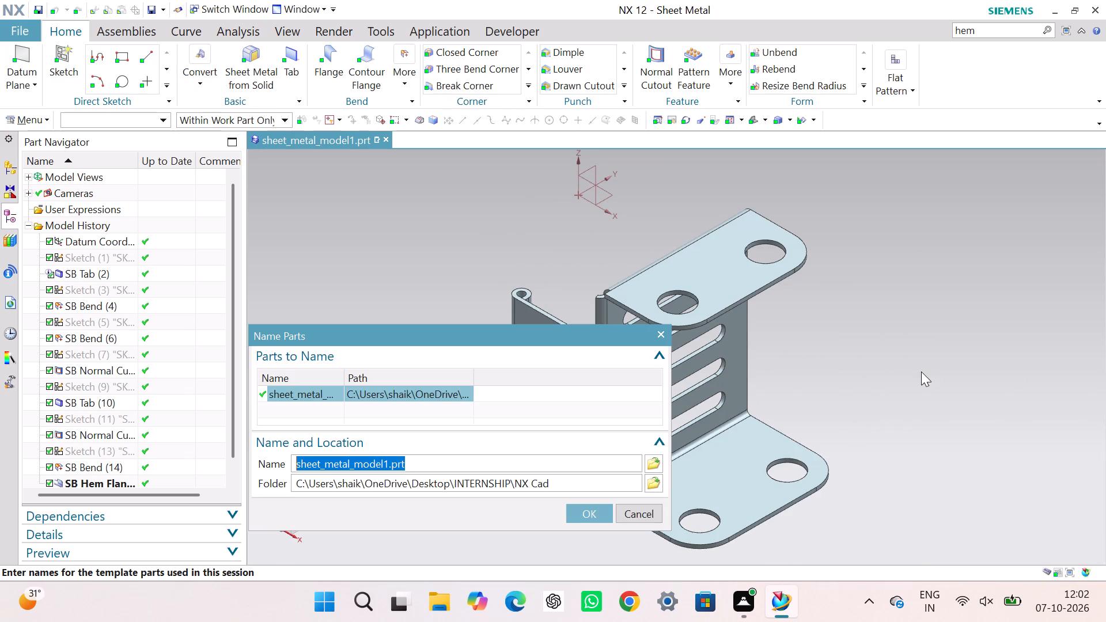
click(588, 515)
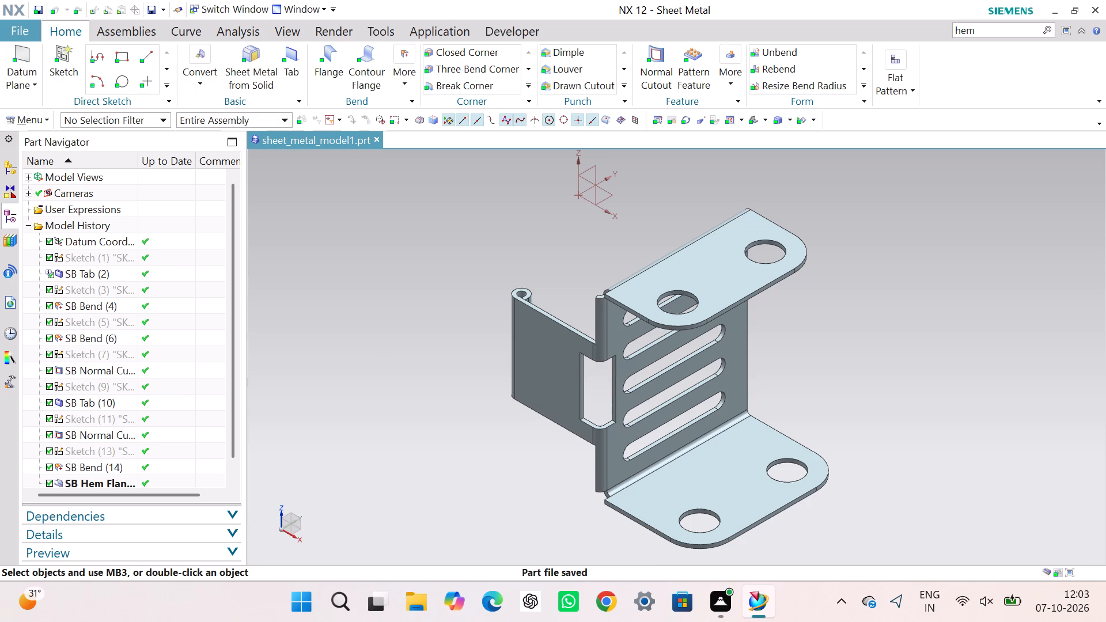
Create a new A3-size drawing in millimetres that references the existing sheet metal part.
key(ctrl+n)
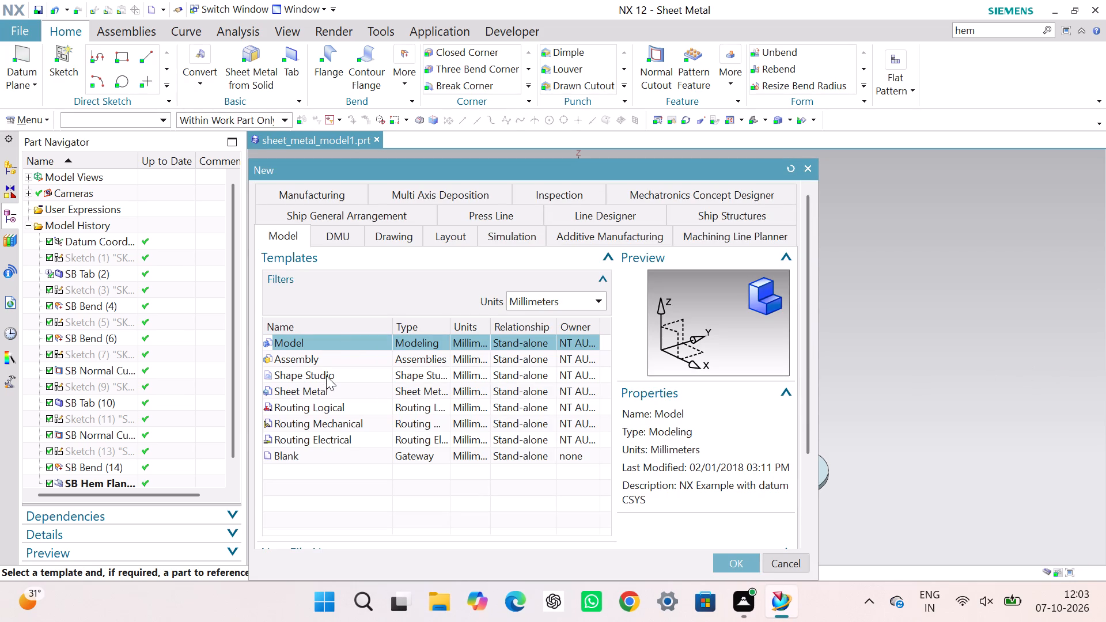
click(411, 231)
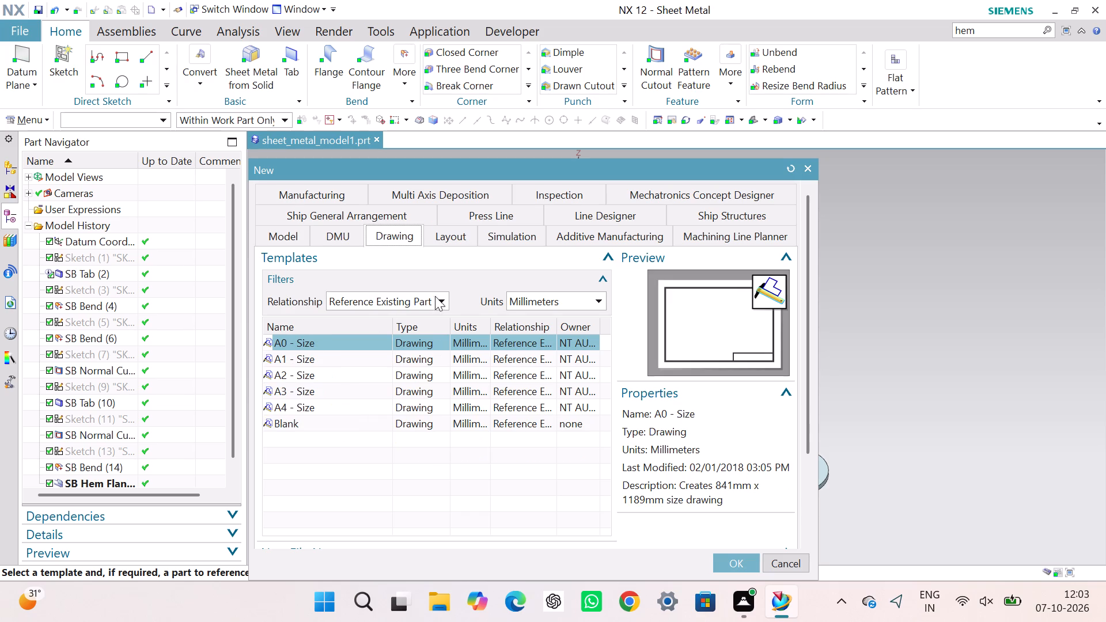
click(359, 391)
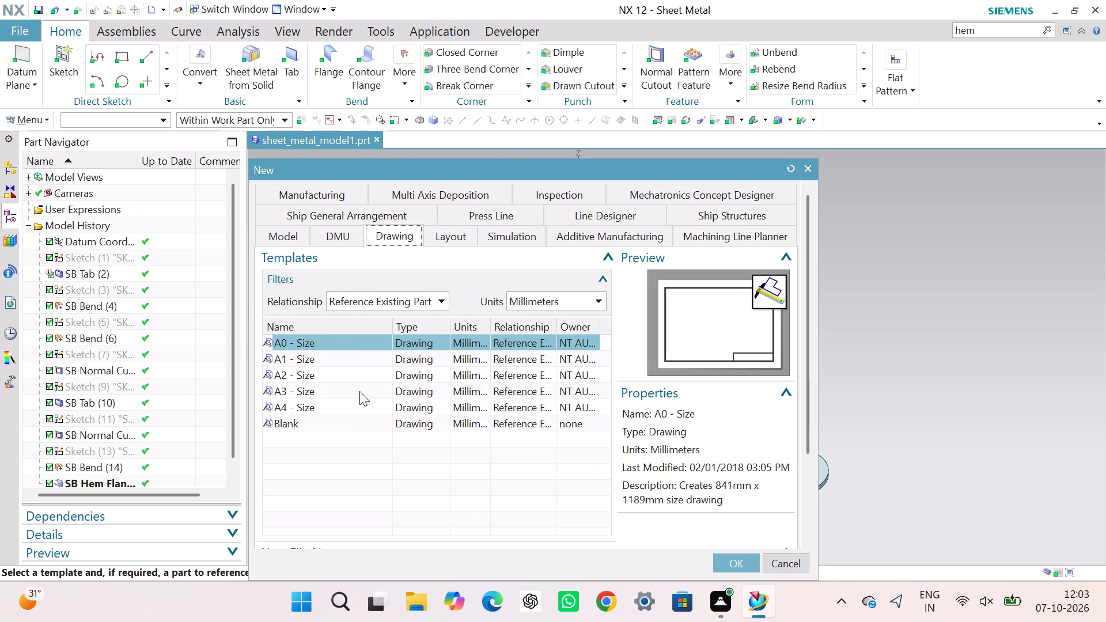
click(725, 559)
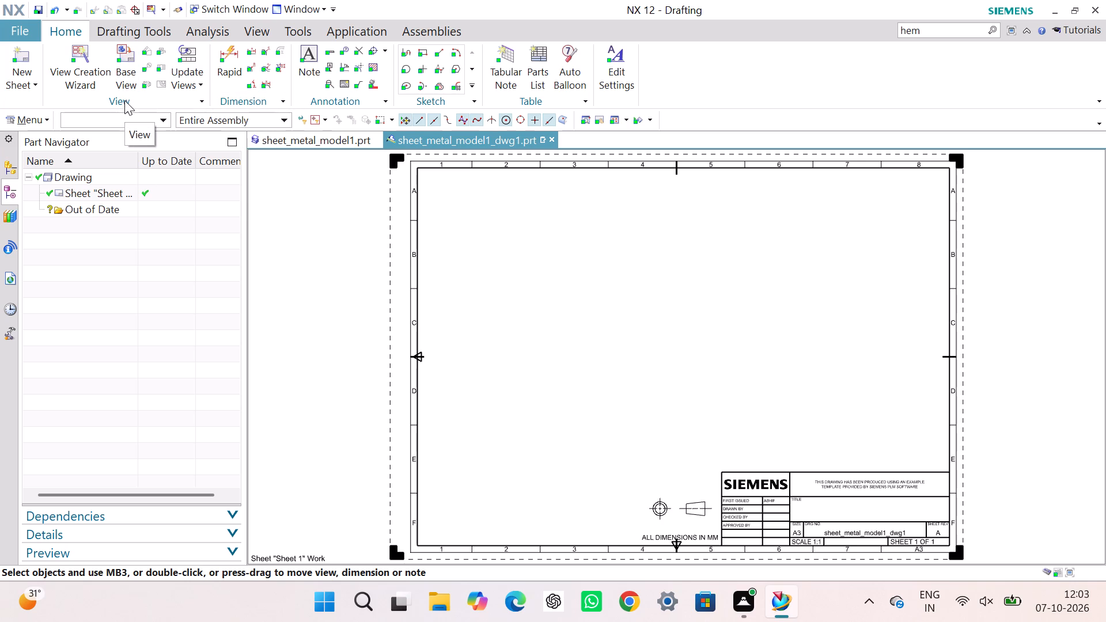
Place a Front base view at 1:1 scale near the left border of the sheet, midway up.
click(128, 69)
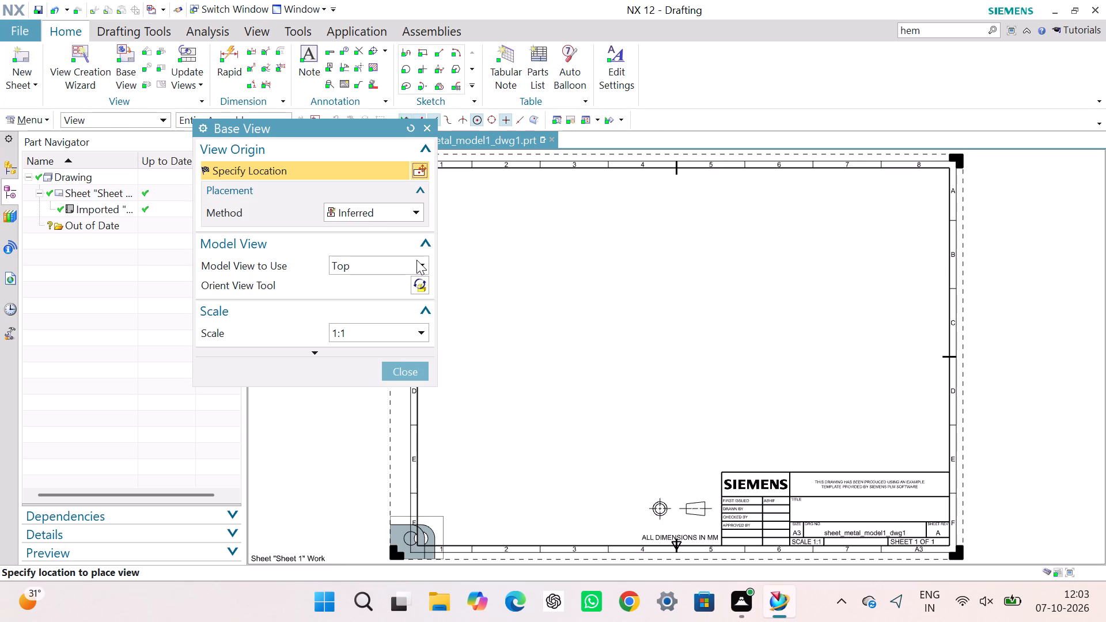
click(416, 260)
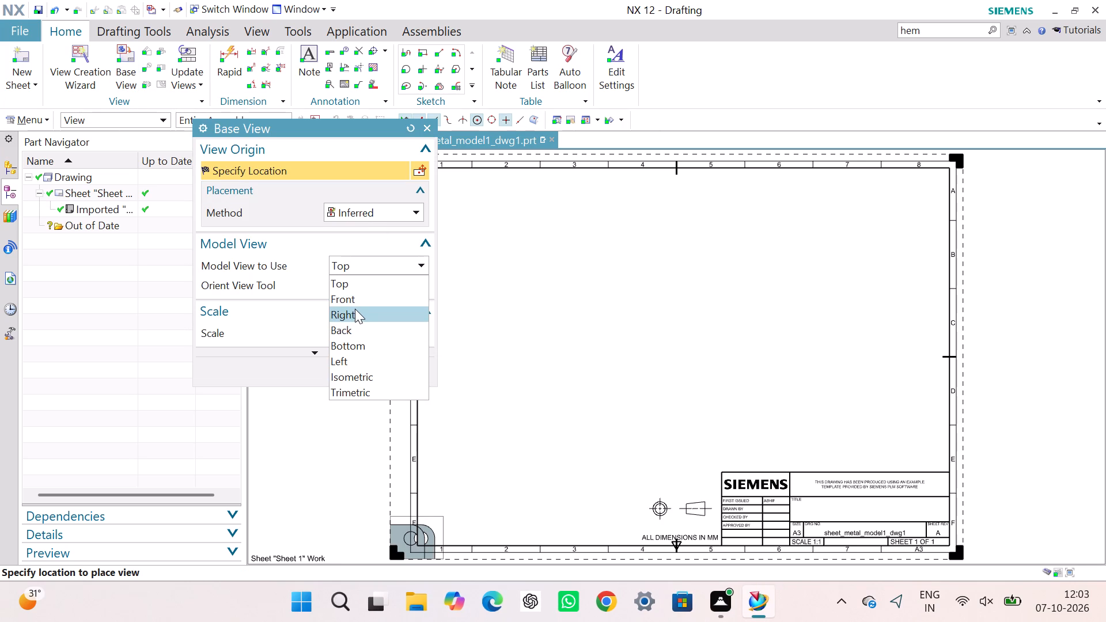
click(361, 295)
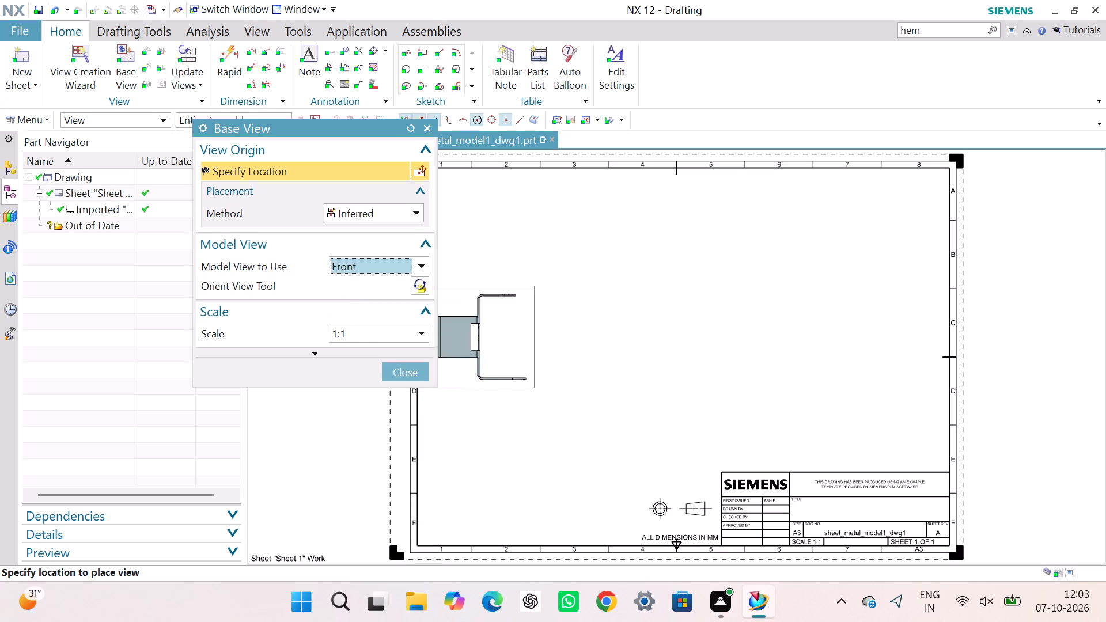
click(496, 371)
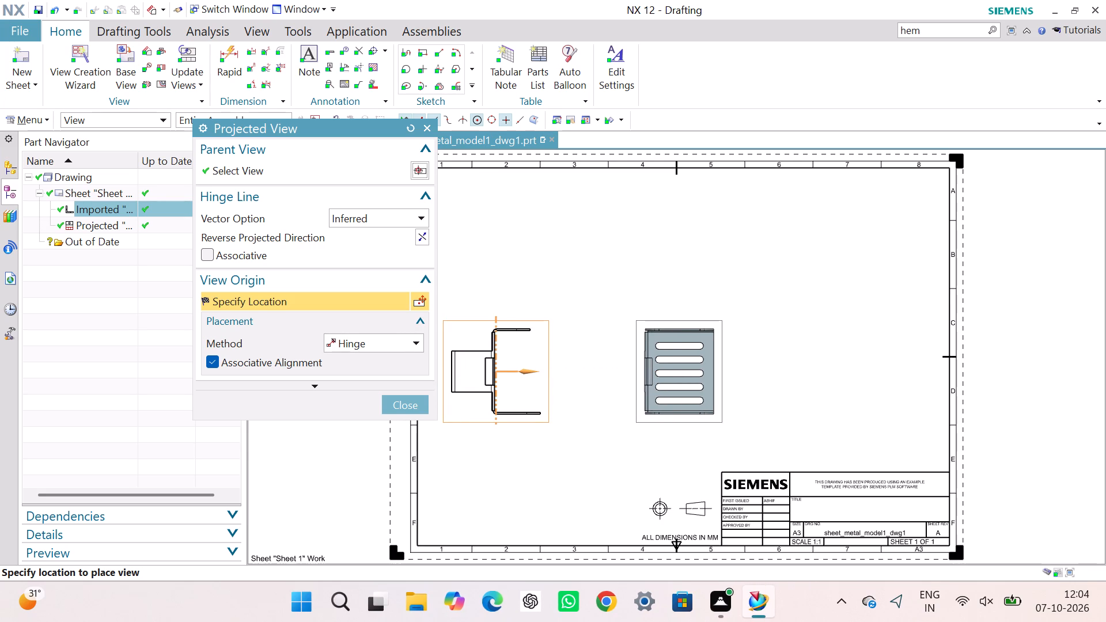
Place four projected views around the front view: one on each side, one above and one below.
click(822, 373)
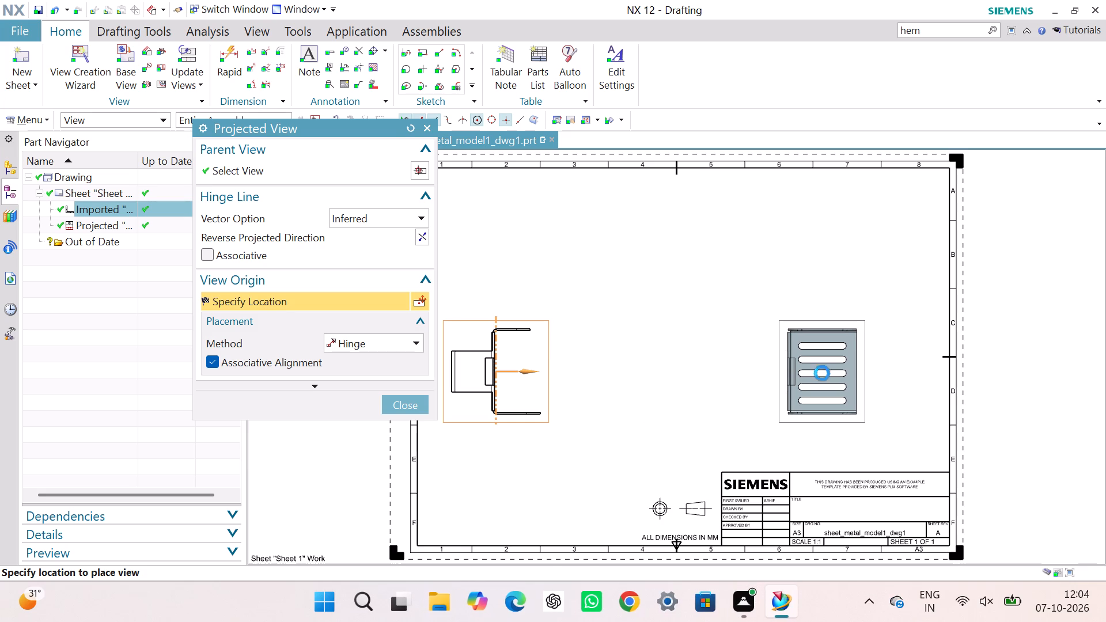
middle_drag(610, 376, 803, 358)
right_drag(610, 376, 803, 358)
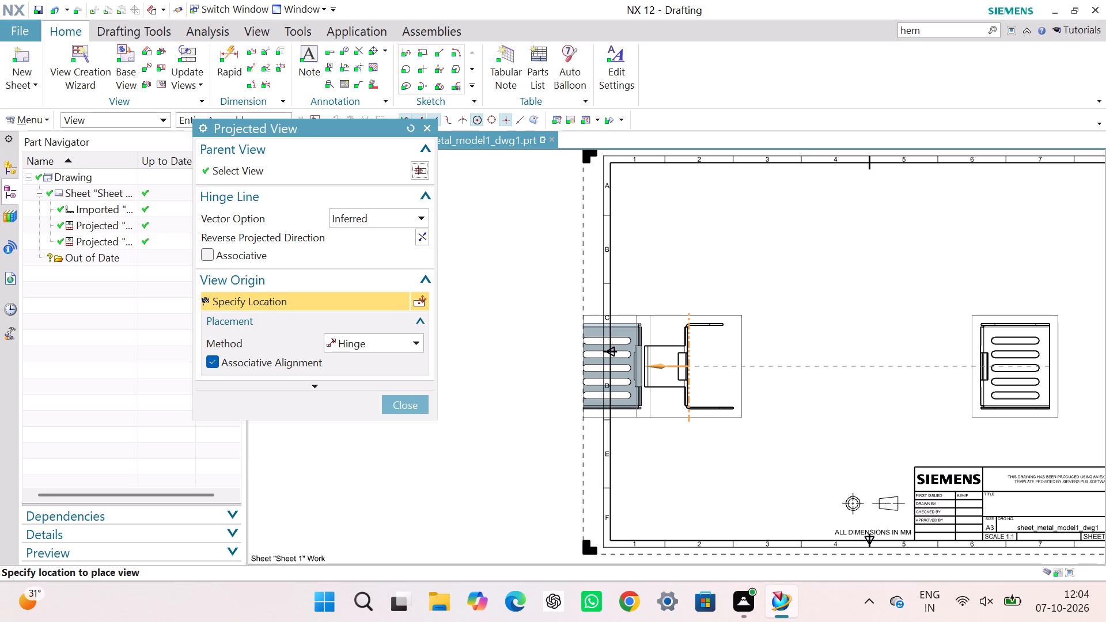
click(607, 353)
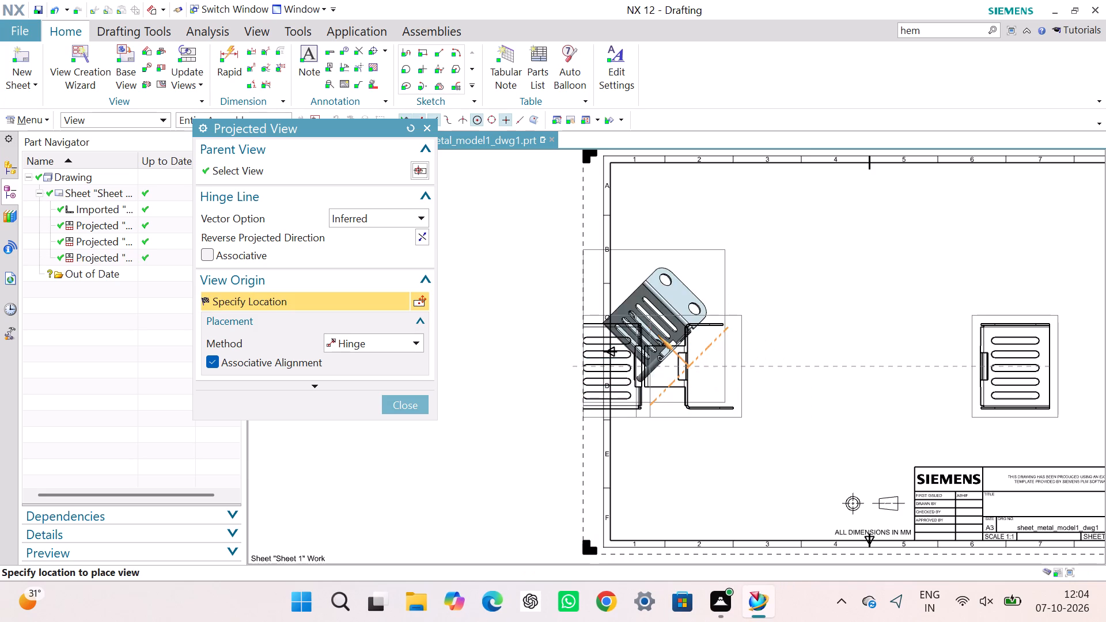
click(703, 226)
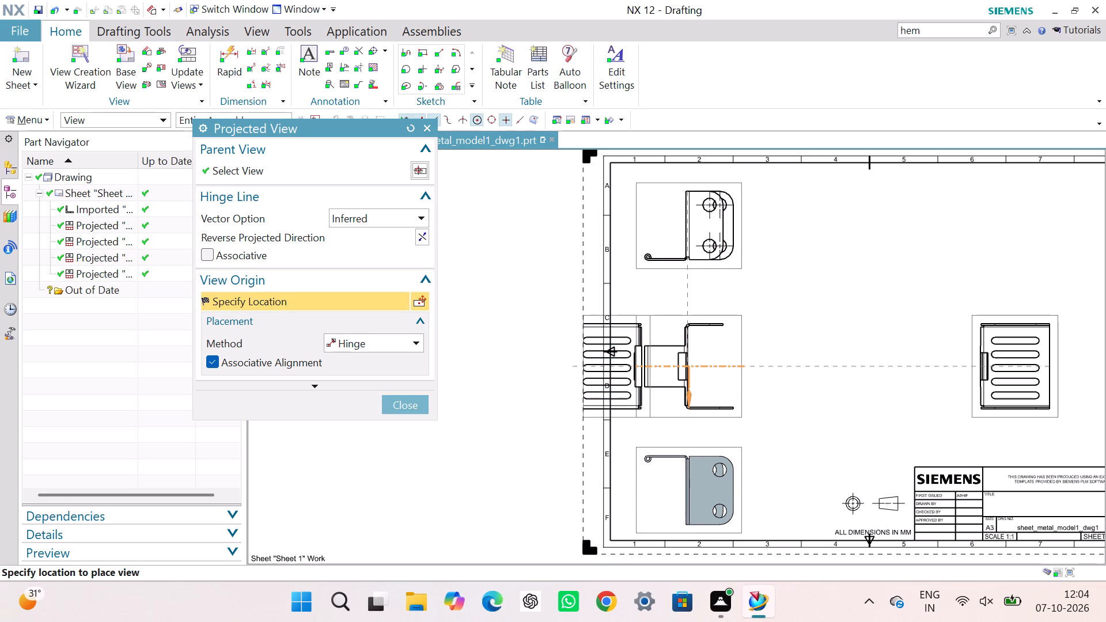
click(716, 490)
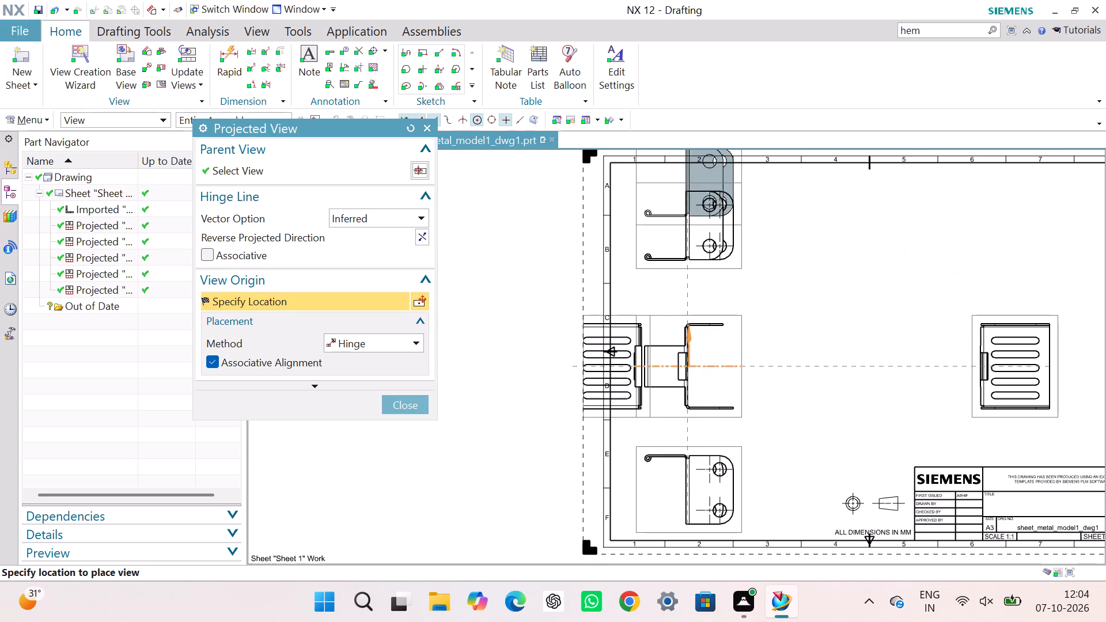
click(425, 127)
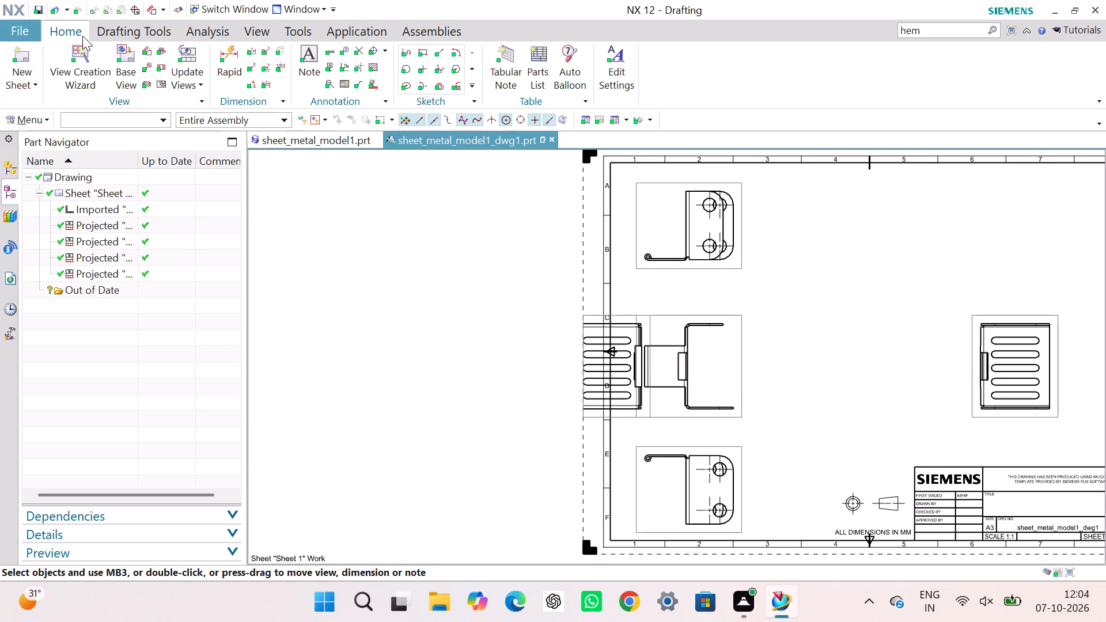
Add an Isometric base view at 1:1 scale directly above the slotted view on the far right of the sheet.
click(134, 66)
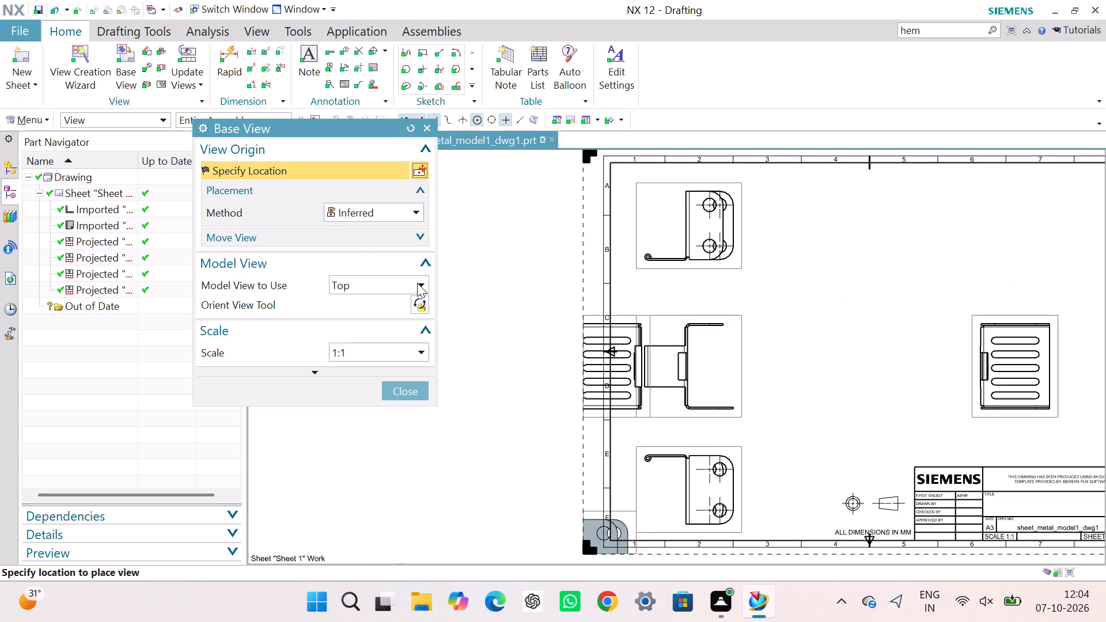
click(417, 283)
click(379, 395)
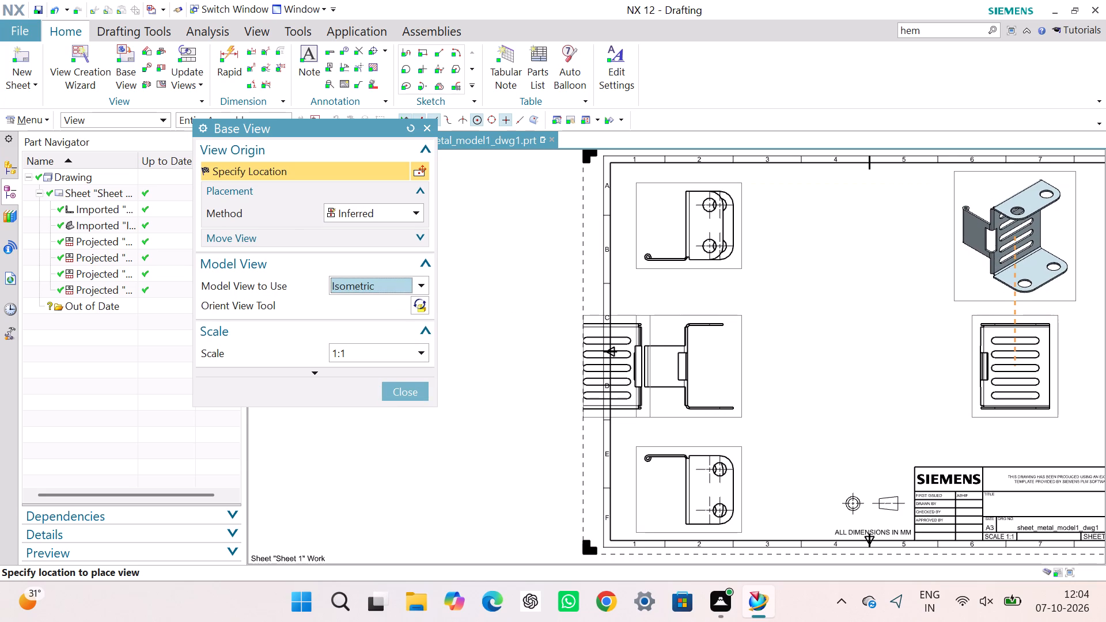
click(1011, 236)
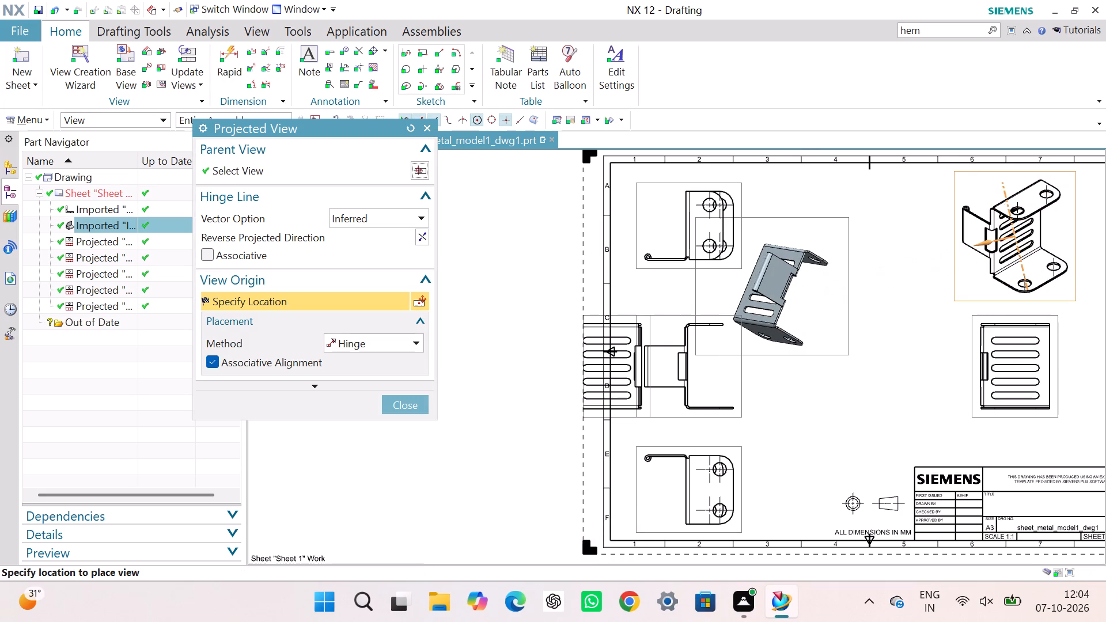
key(Escape)
key(Escape)
key(Escape)
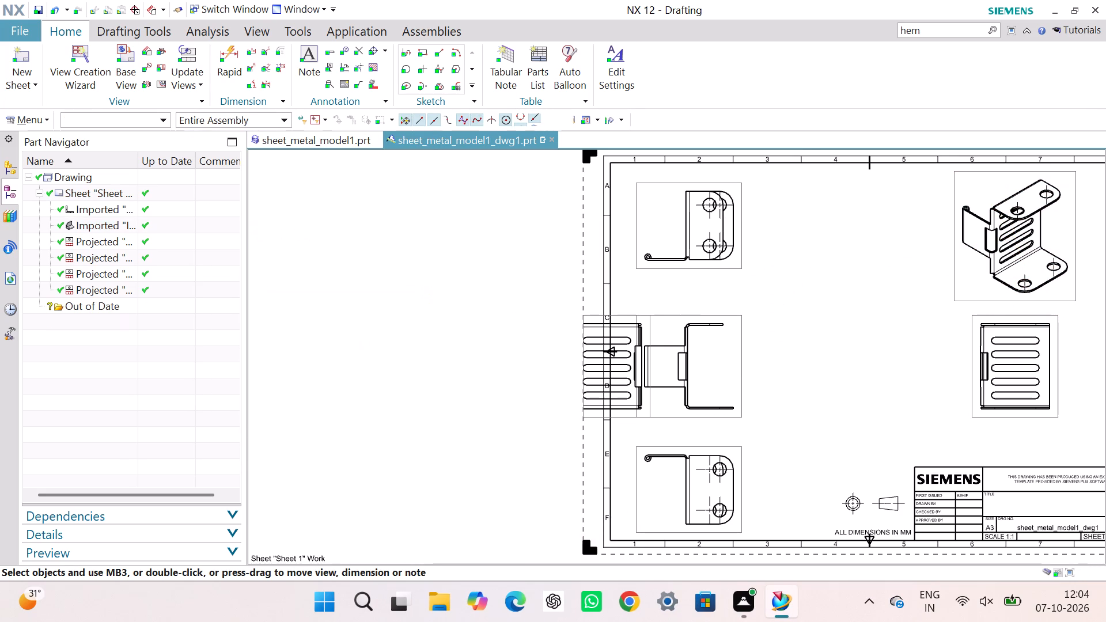
Rearrange the views: shift the front view column inward, bring the left view inside the border, and move the right view closer.
drag(742, 342, 834, 338)
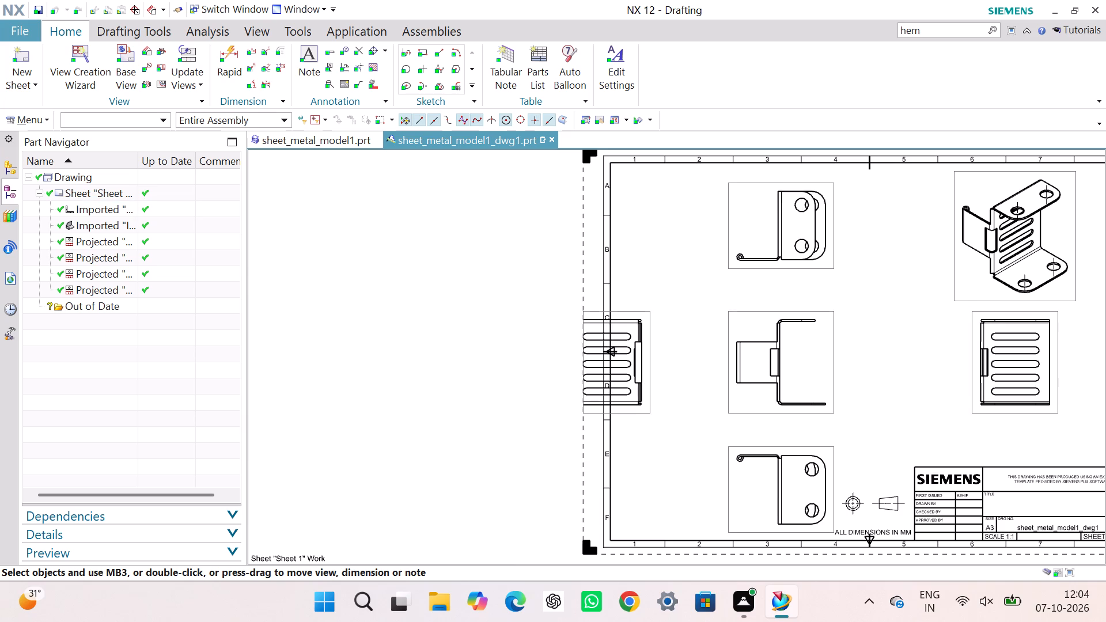
drag(834, 338, 832, 338)
drag(652, 337, 658, 335)
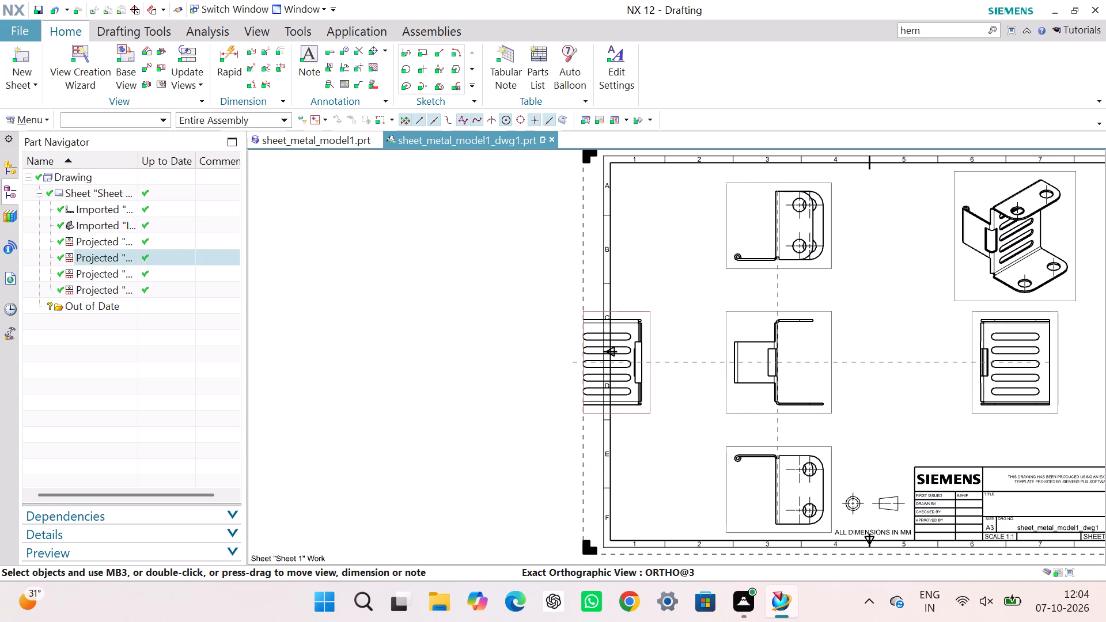
drag(658, 335, 704, 333)
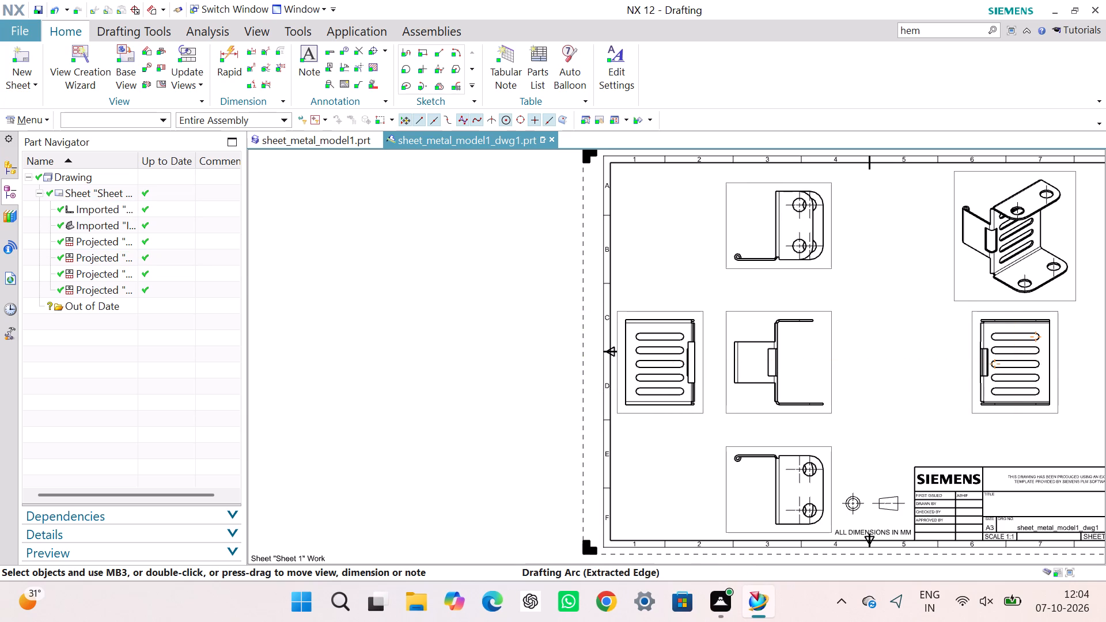
drag(970, 347, 916, 348)
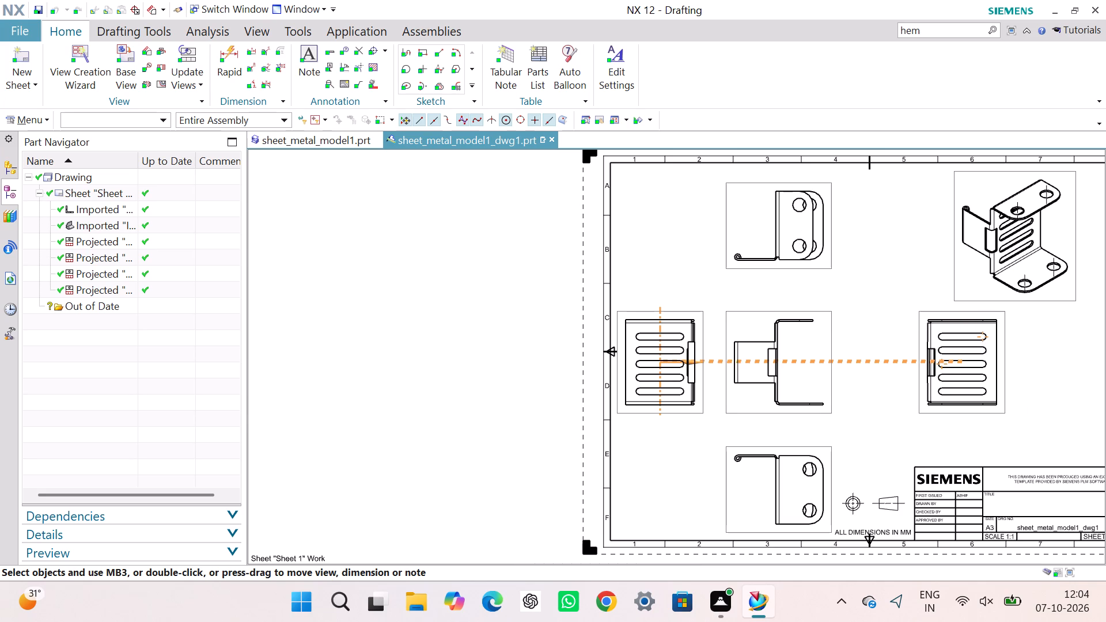
drag(916, 348, 872, 346)
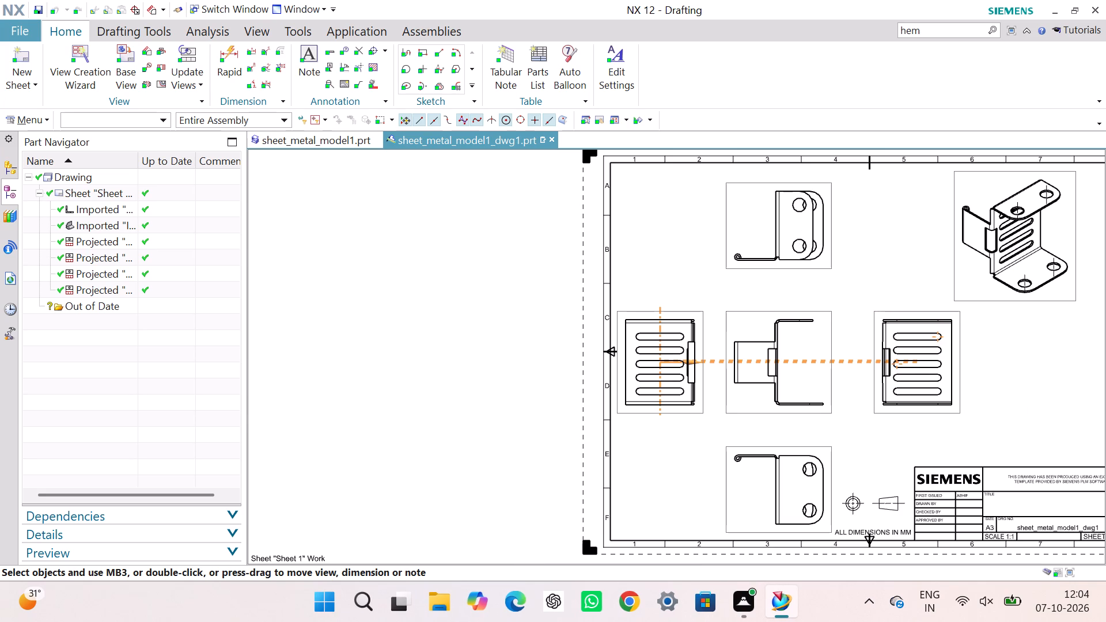
drag(872, 346, 871, 346)
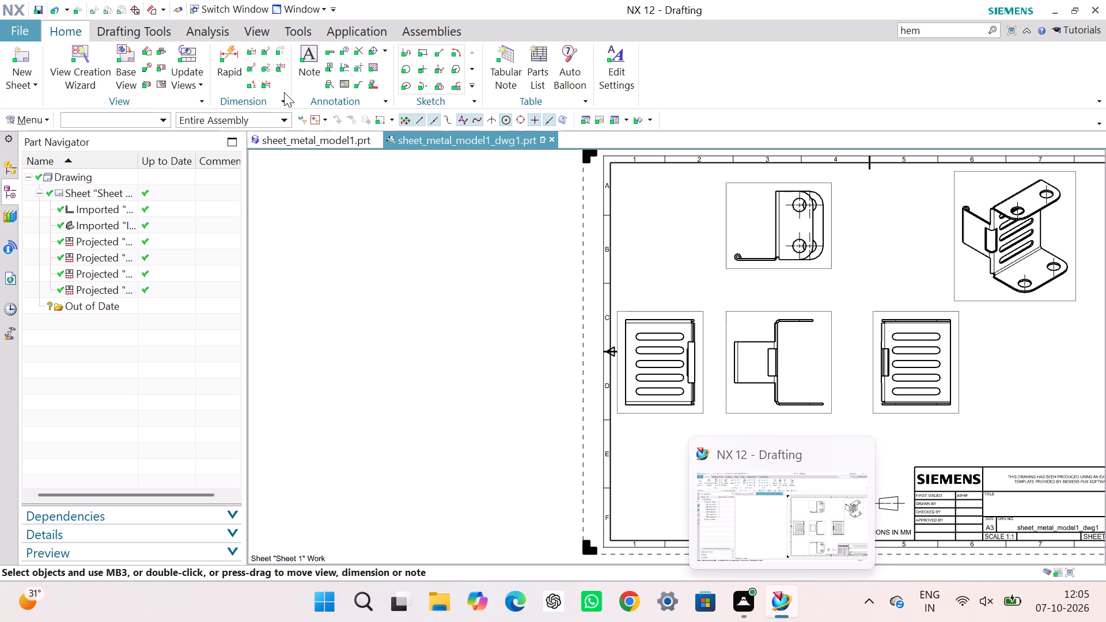
Switch to the sheet_metal_model1 part and unbend the upper flange's bend to the slotted web, keeping the upper flange face stationary.
click(307, 135)
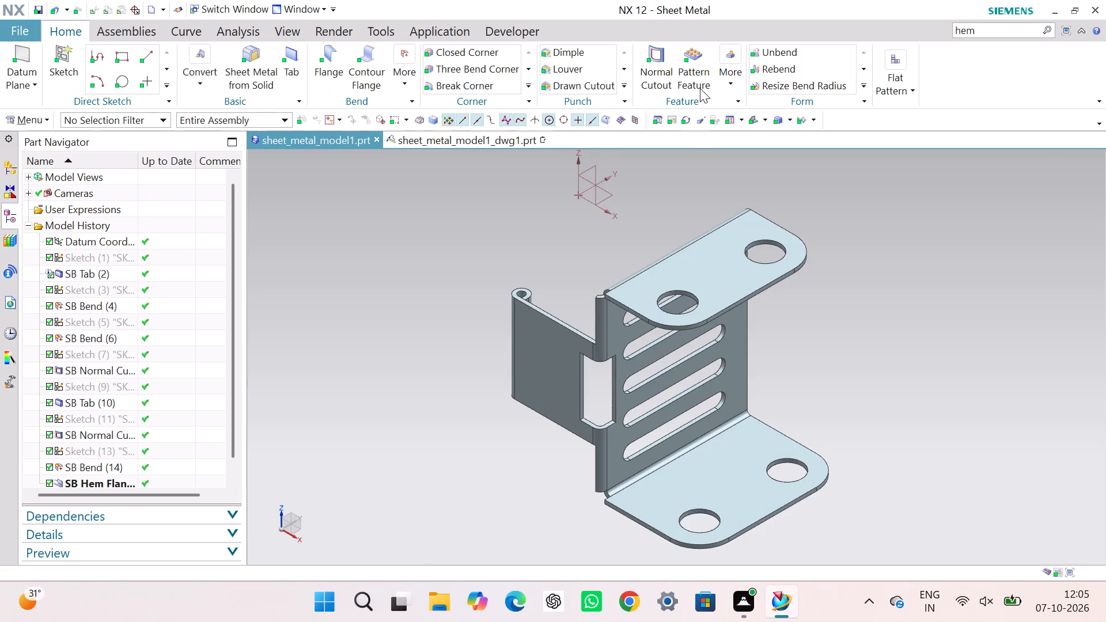
click(811, 59)
click(730, 282)
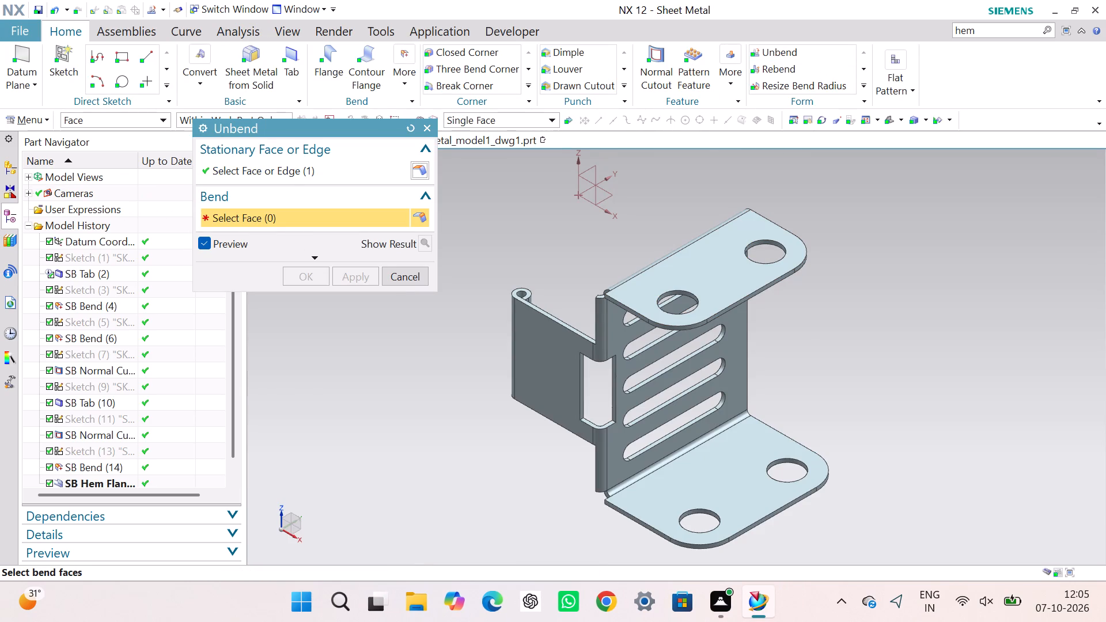
click(722, 460)
click(714, 471)
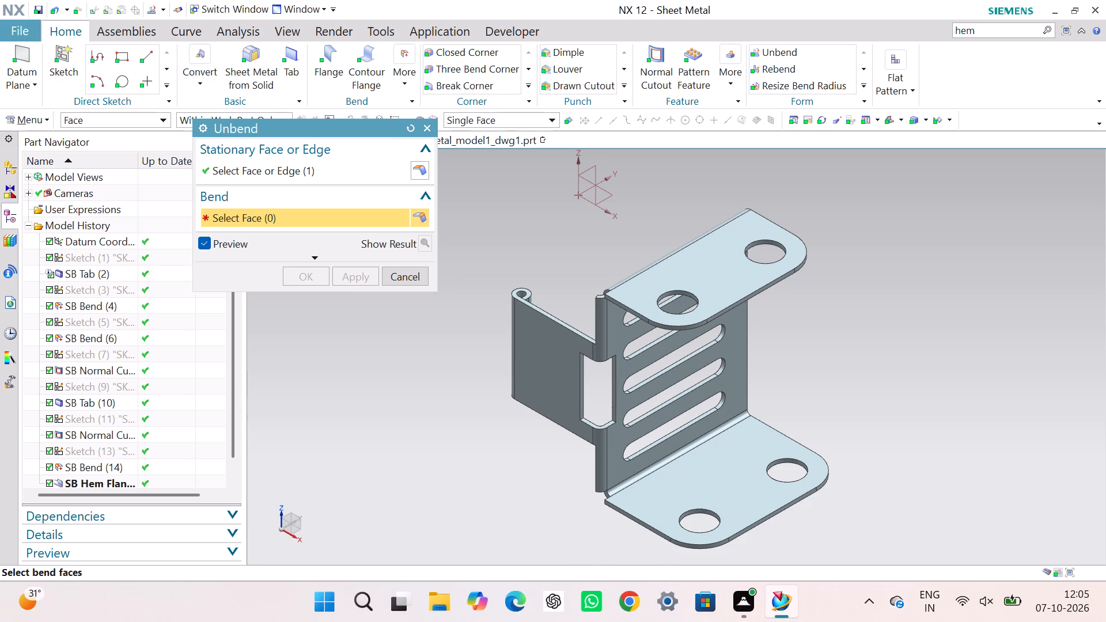
middle_drag(622, 278, 715, 329)
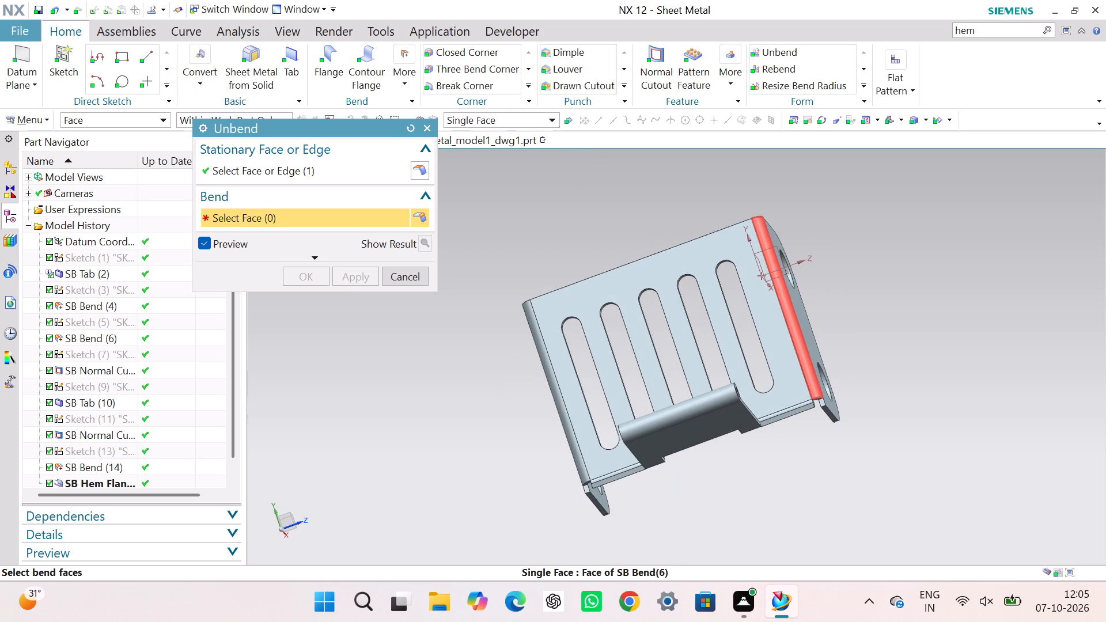
click(796, 333)
middle_drag(527, 386, 573, 353)
middle_drag(840, 332, 763, 368)
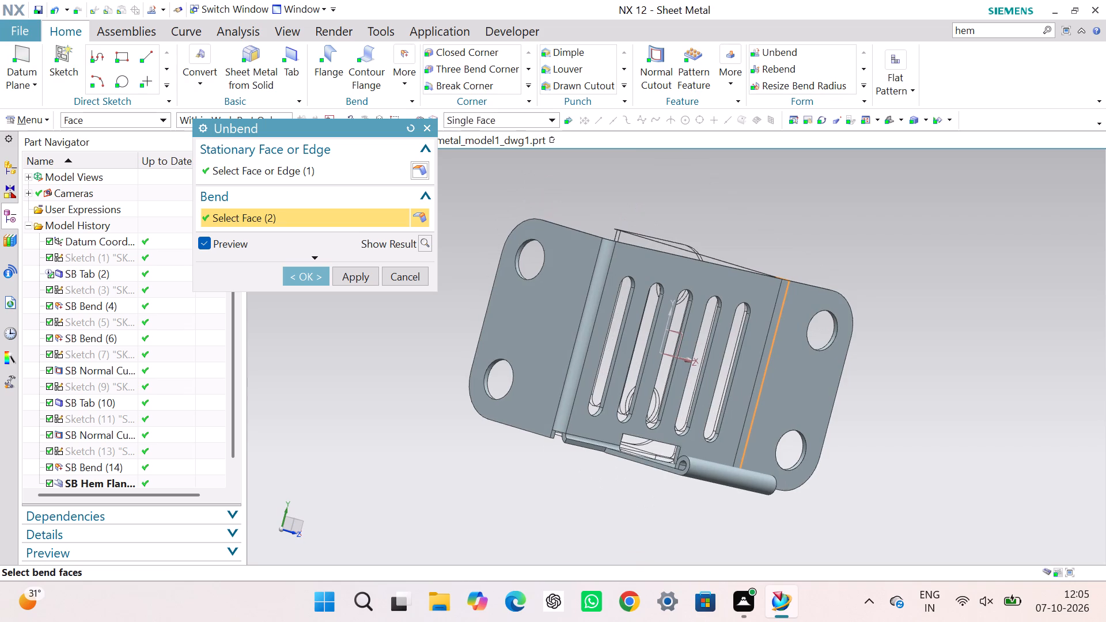
click(599, 274)
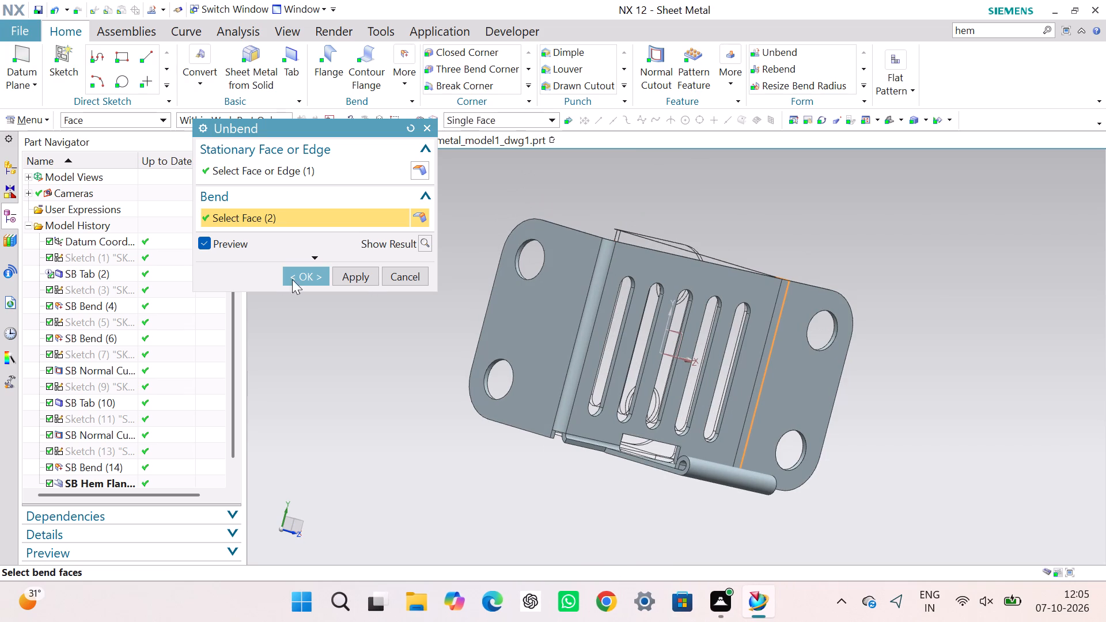
click(287, 274)
scroll(714, 378, down, 1)
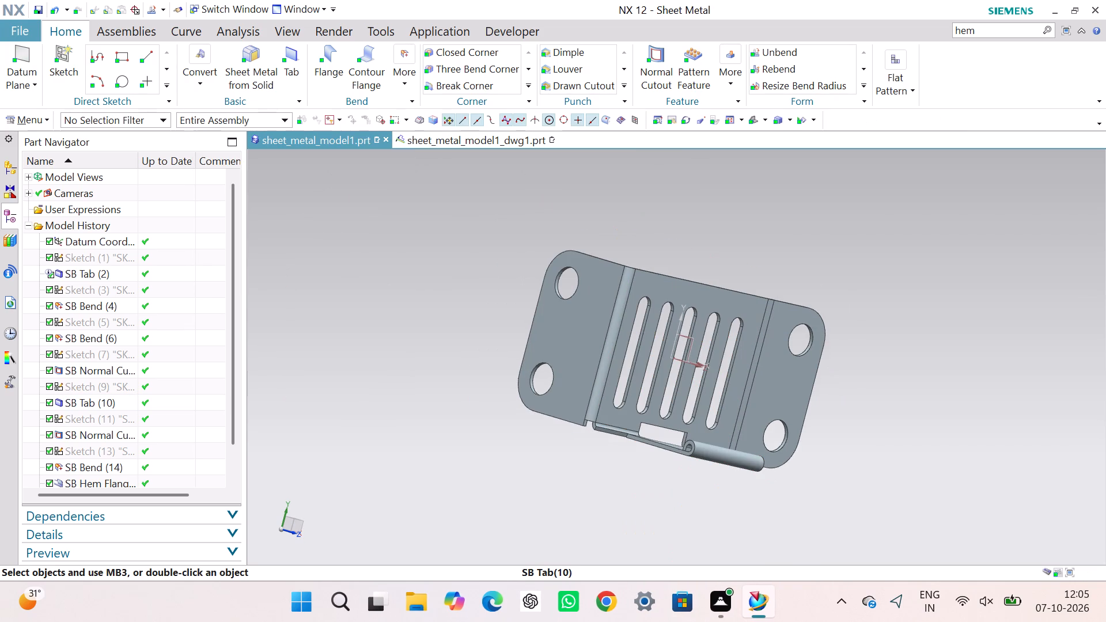
Unbend the remaining bend between the other side flange and the slotted web, keeping that flange's face stationary.
middle_drag(714, 378, 725, 338)
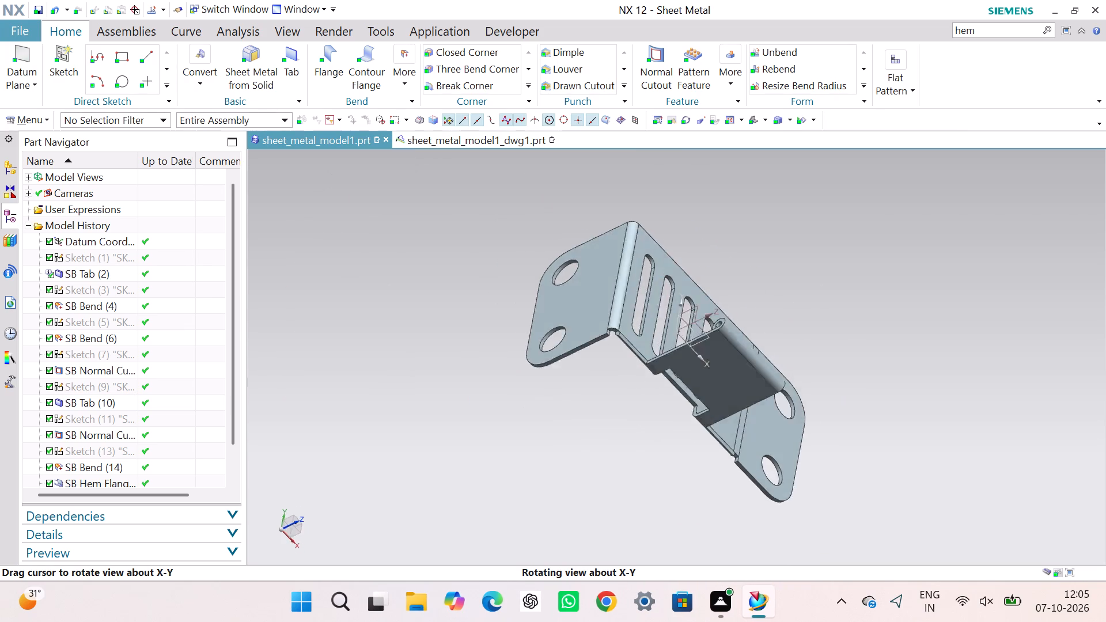
middle_drag(725, 338, 730, 347)
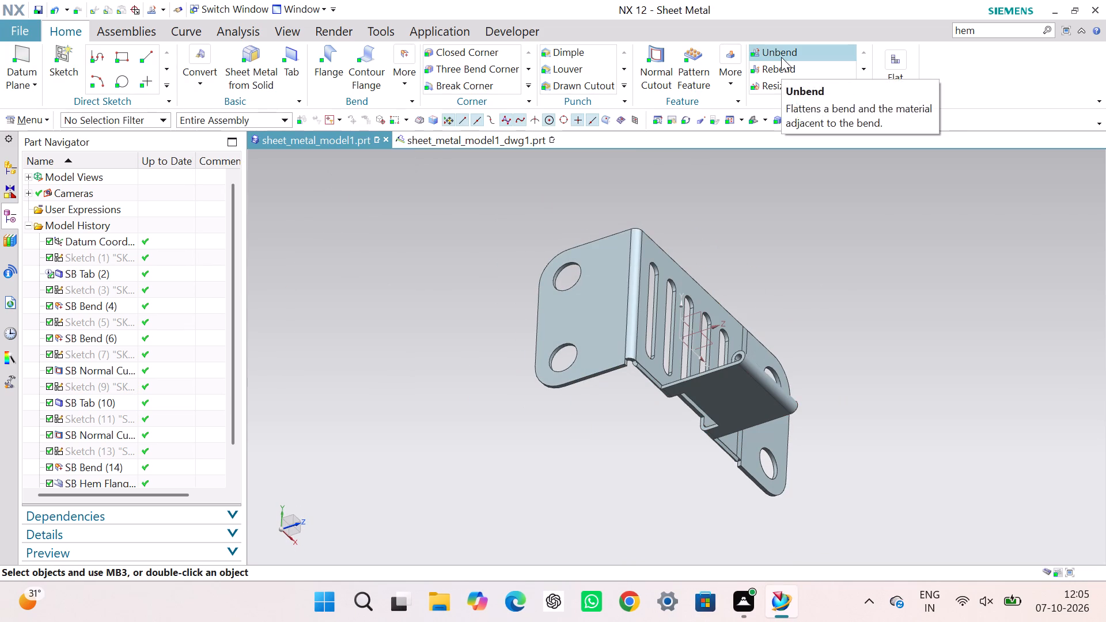
click(781, 57)
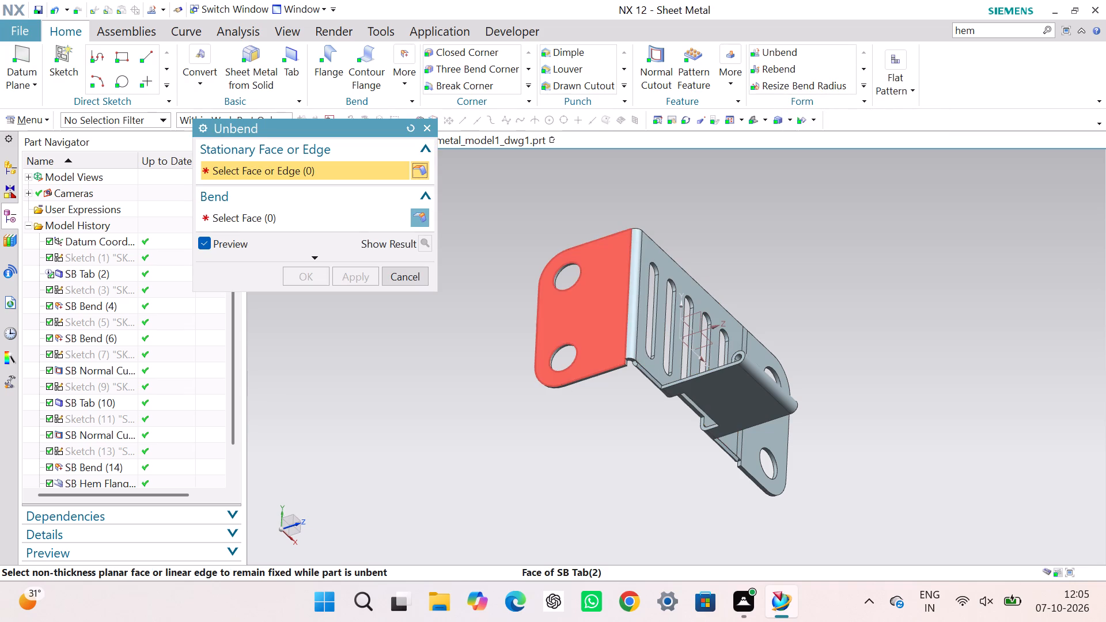
click(613, 293)
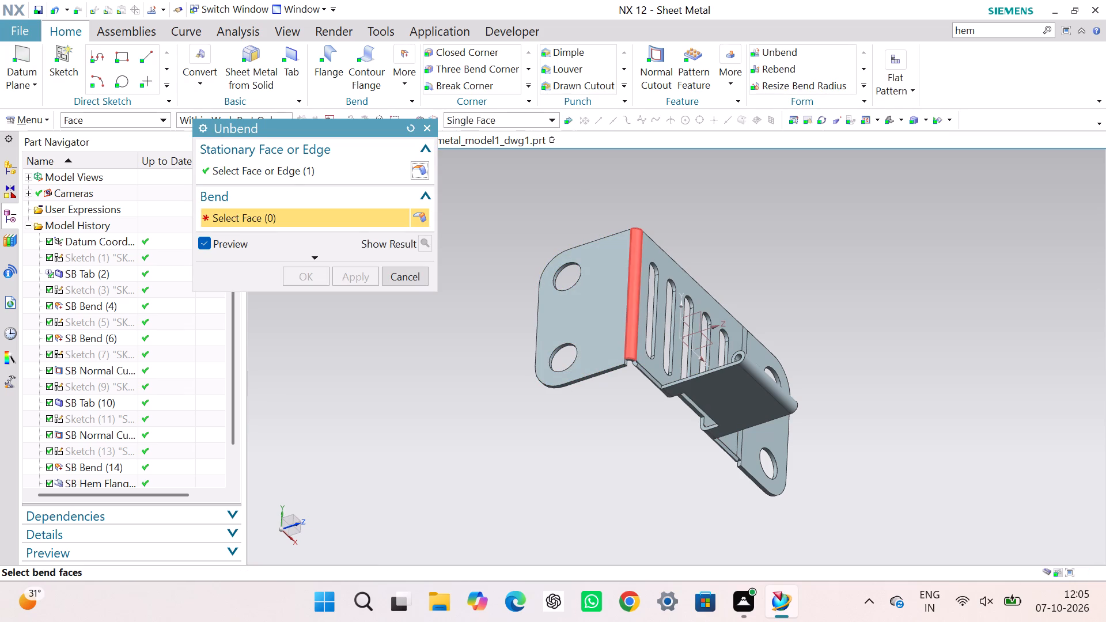
click(631, 276)
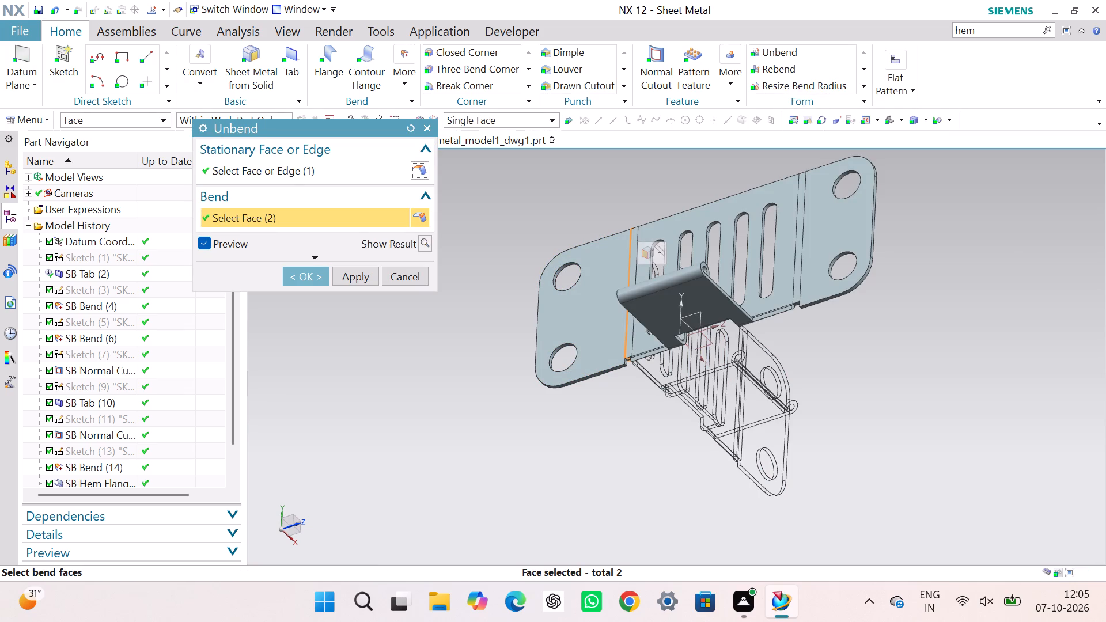
middle_drag(611, 433, 634, 411)
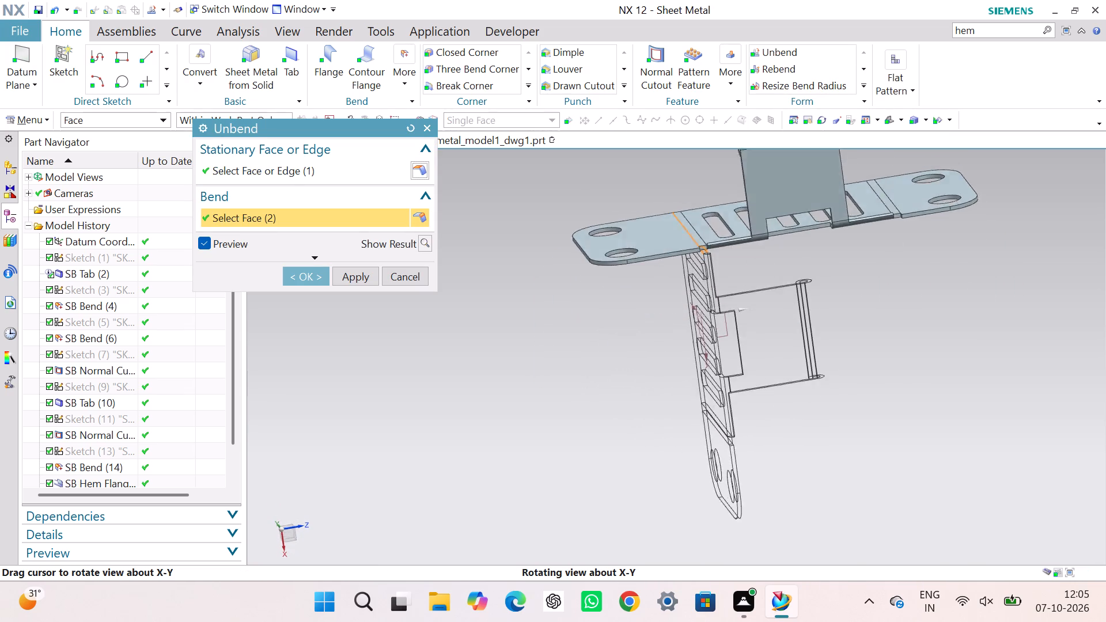
middle_drag(634, 411, 702, 433)
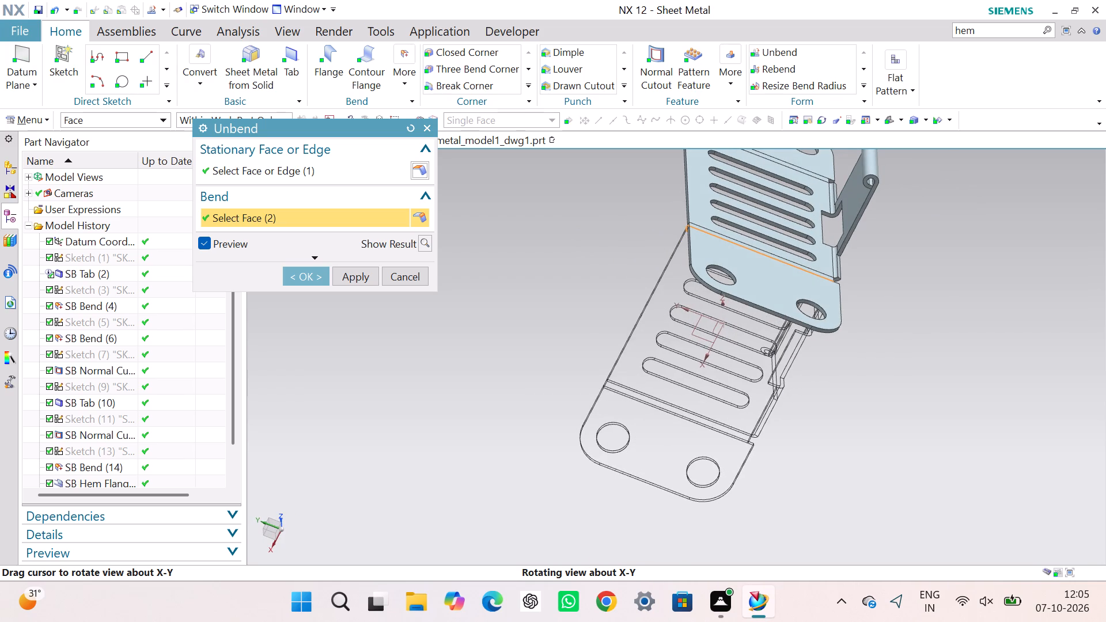
middle_drag(702, 433, 700, 433)
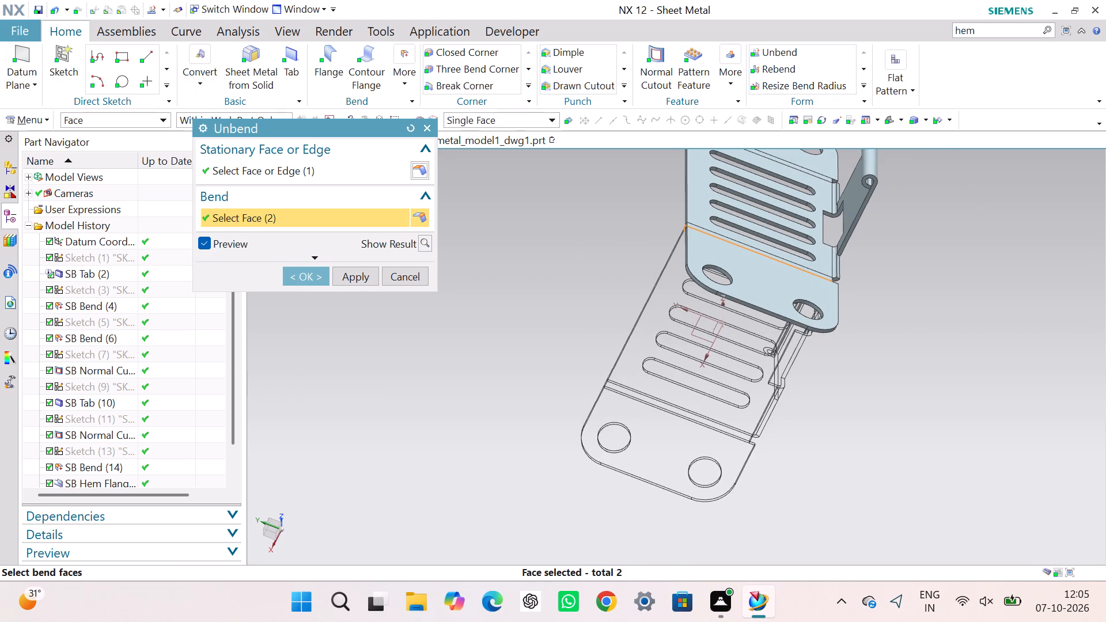
scroll(823, 252, down, 1)
scroll(823, 252, up, 3)
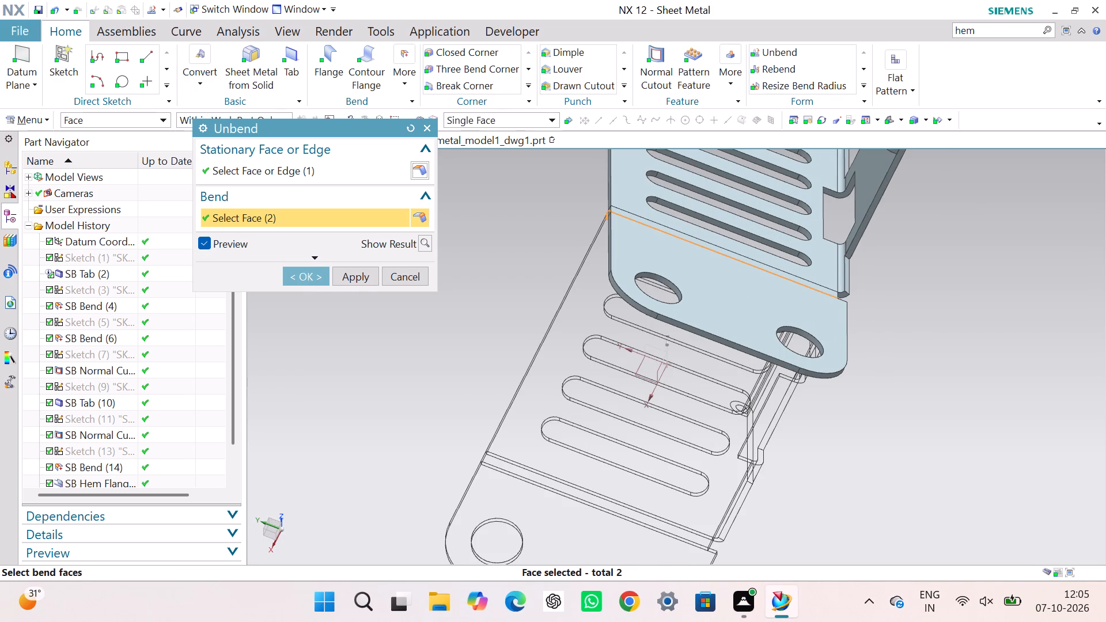
click(295, 270)
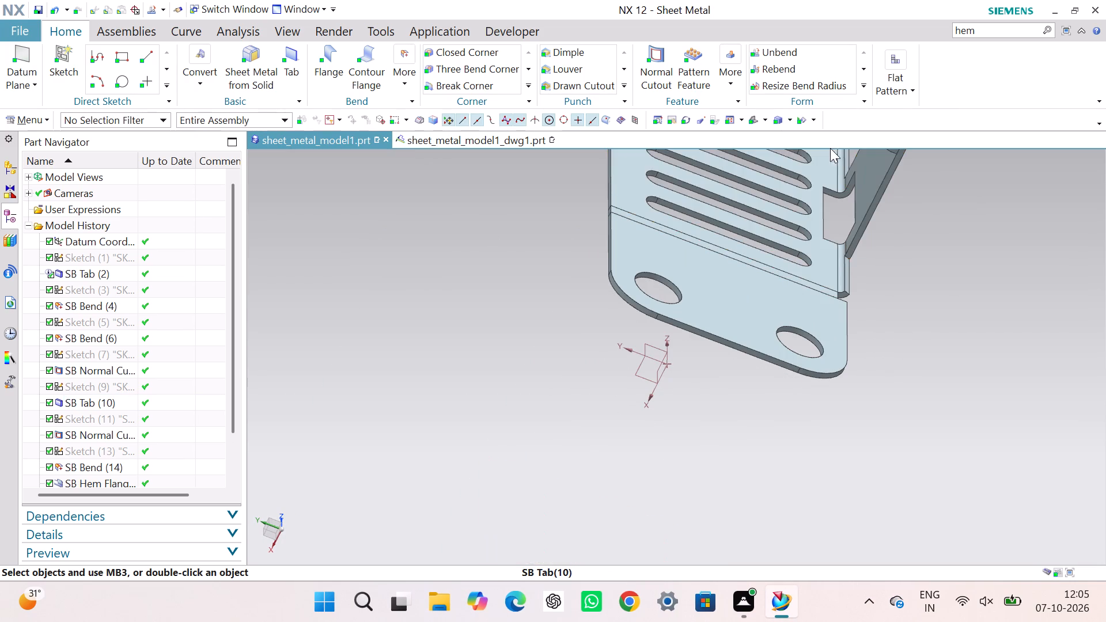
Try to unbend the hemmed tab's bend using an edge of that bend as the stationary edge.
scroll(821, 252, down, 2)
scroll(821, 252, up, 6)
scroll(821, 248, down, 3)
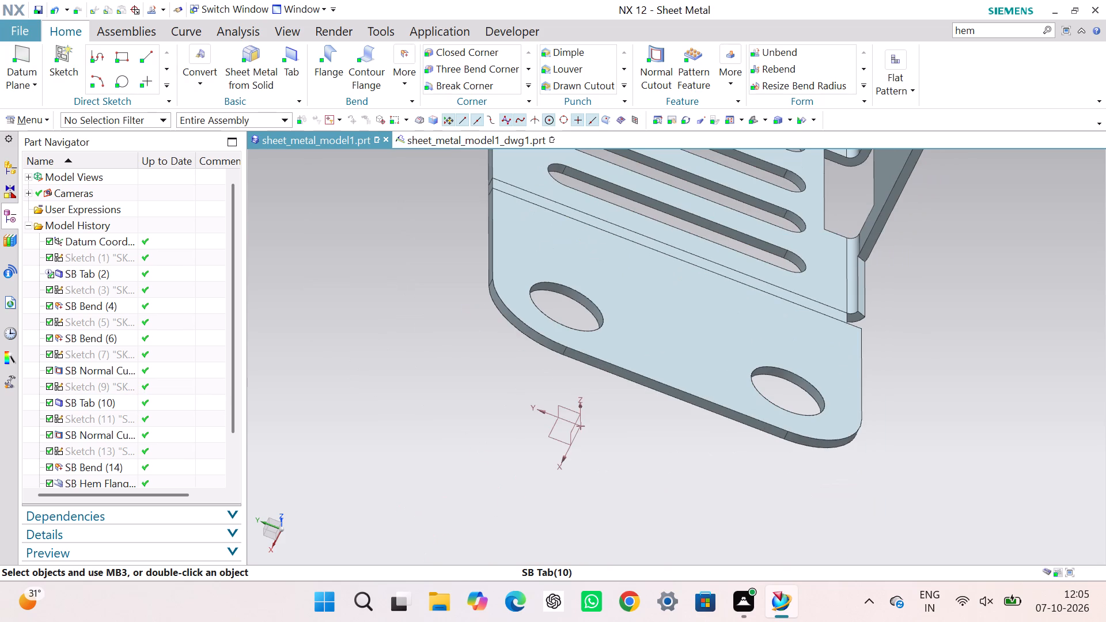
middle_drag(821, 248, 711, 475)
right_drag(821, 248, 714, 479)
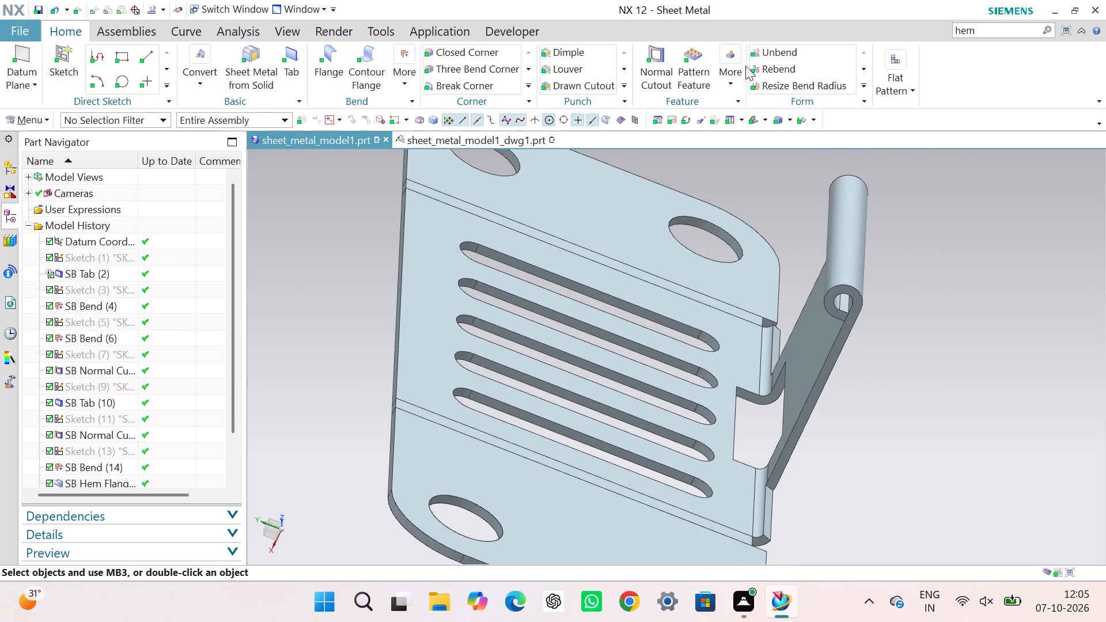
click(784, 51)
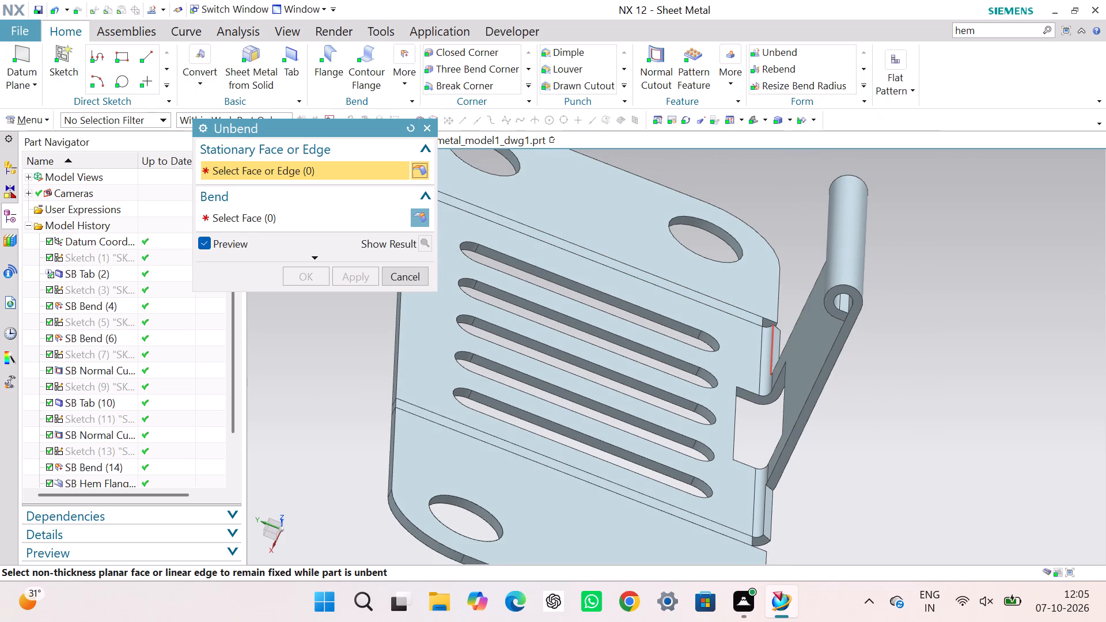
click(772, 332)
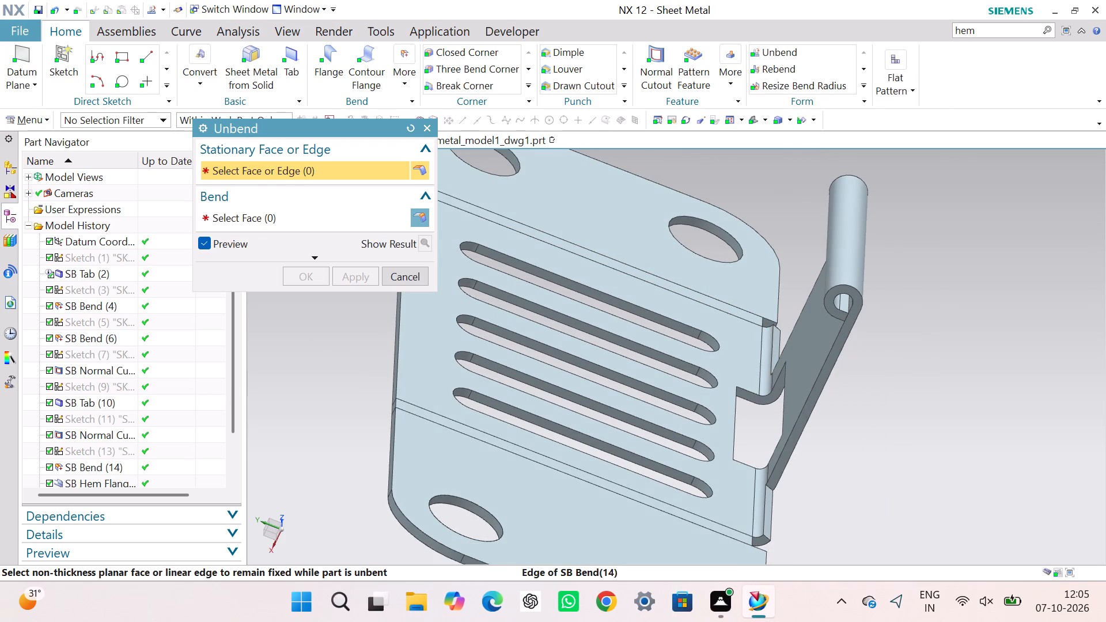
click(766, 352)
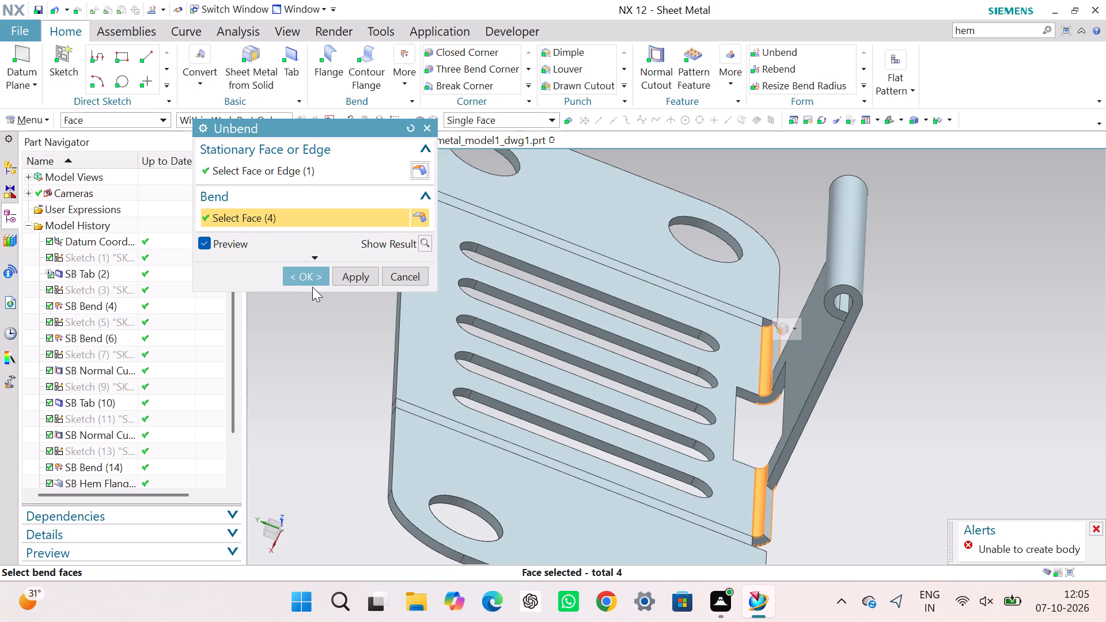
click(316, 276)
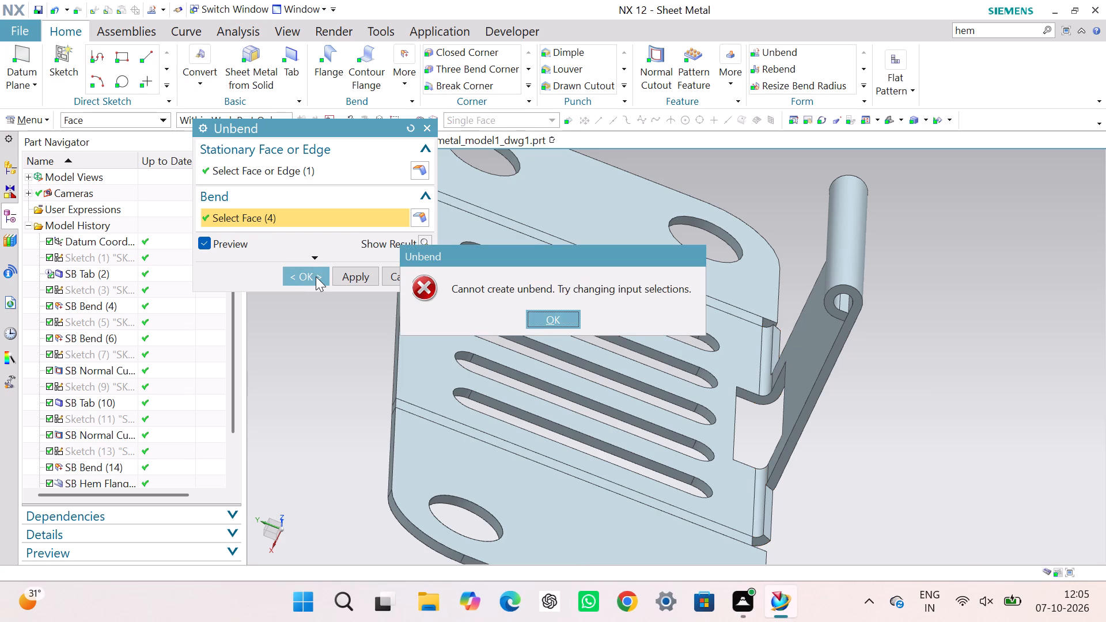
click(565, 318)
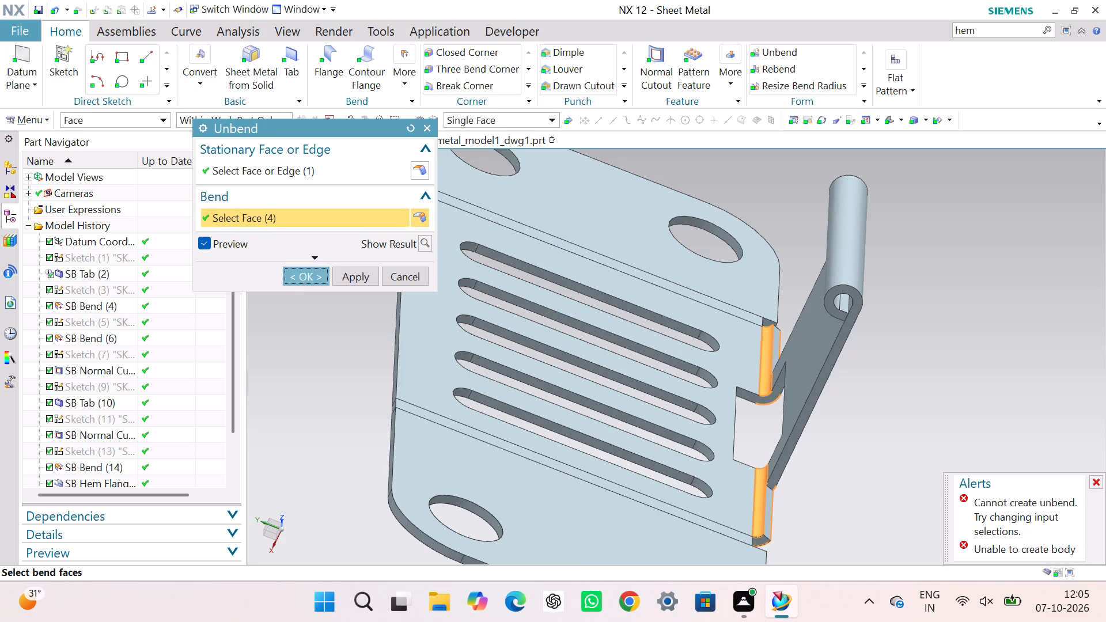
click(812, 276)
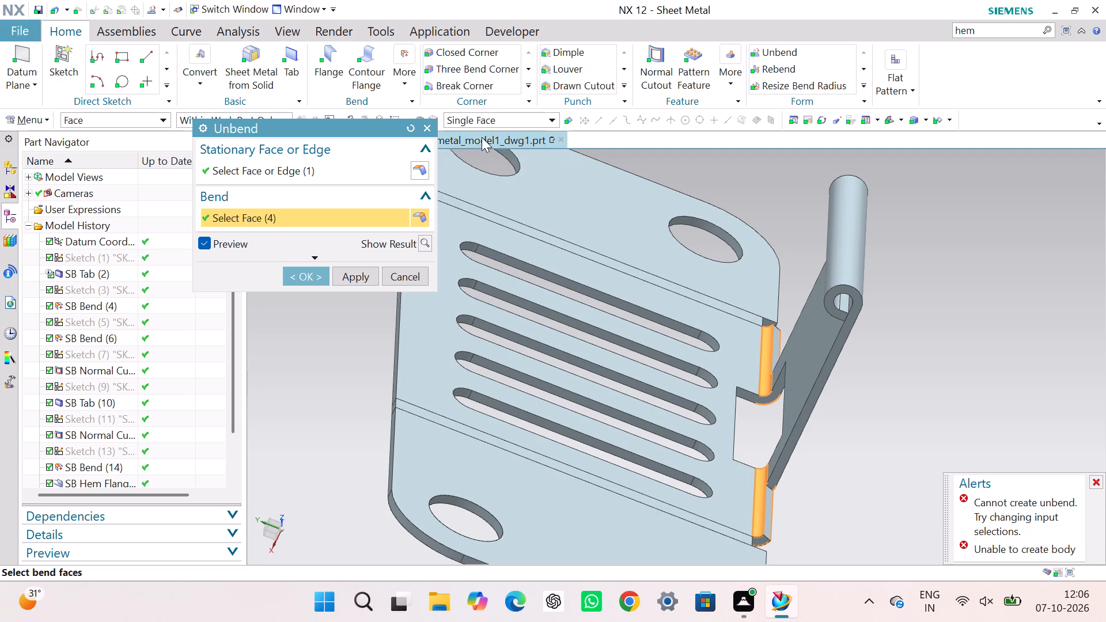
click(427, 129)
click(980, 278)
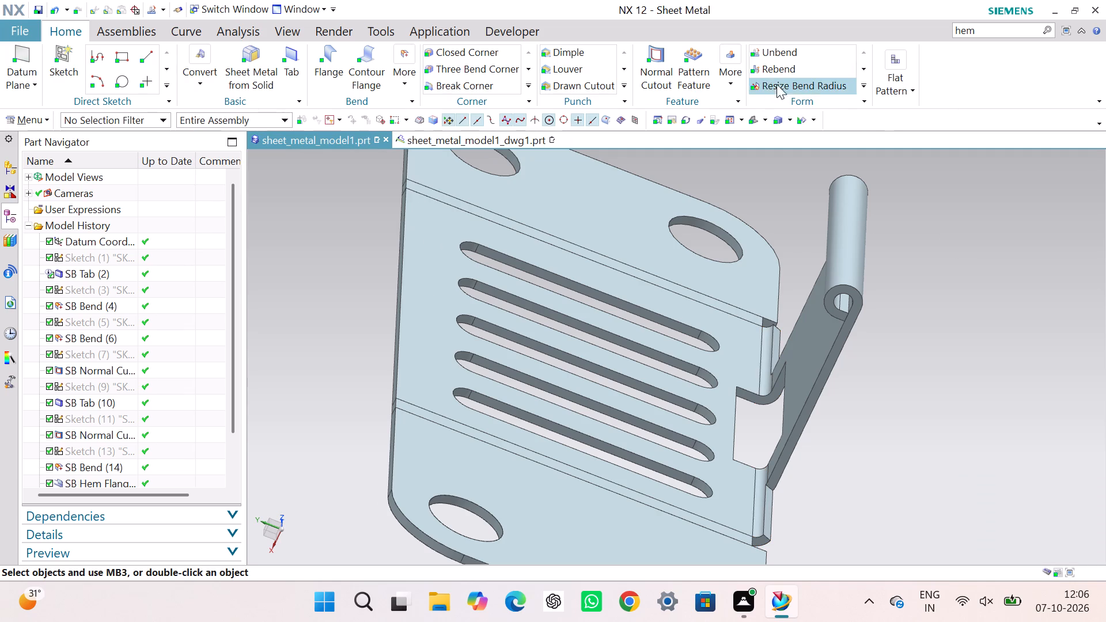
Unbend the hemmed tab's bend, keeping the slotted web face stationary.
click(800, 57)
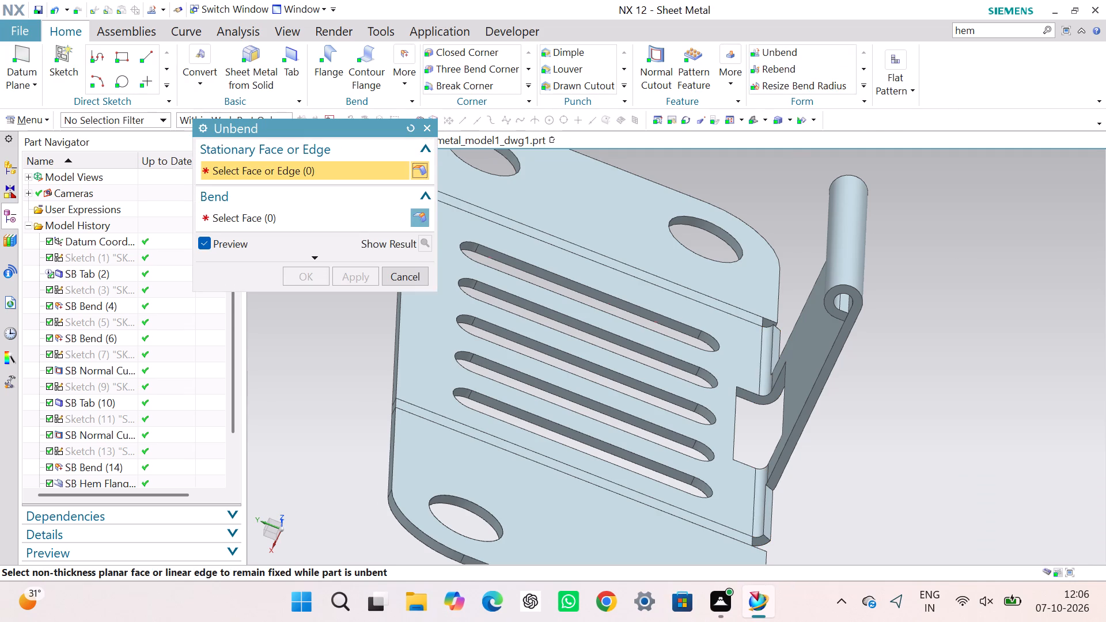
click(749, 364)
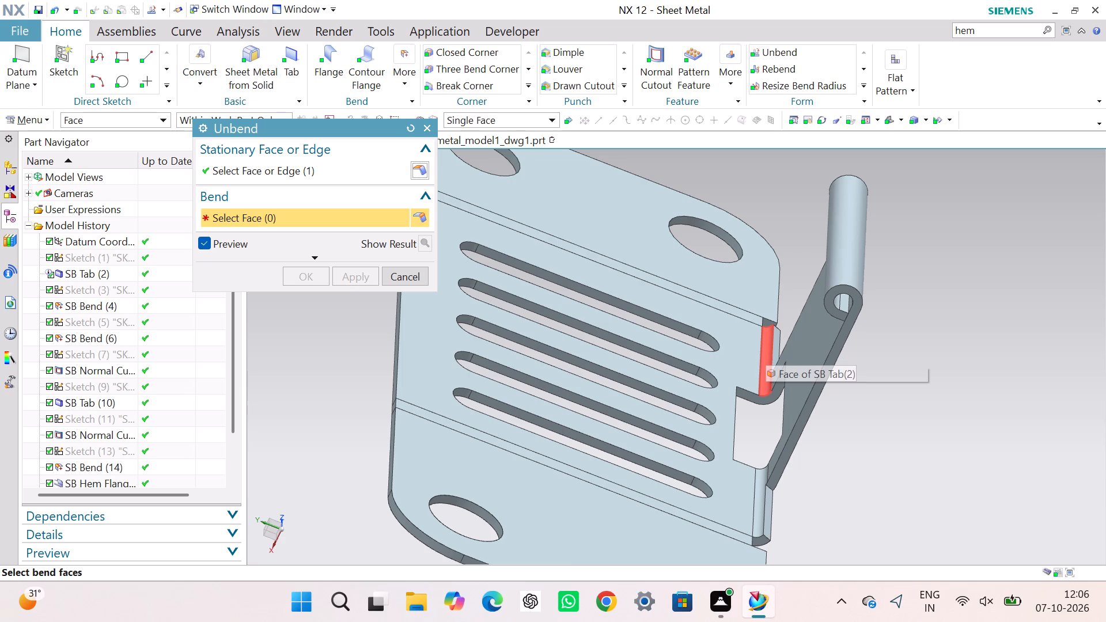
middle_drag(821, 414, 777, 385)
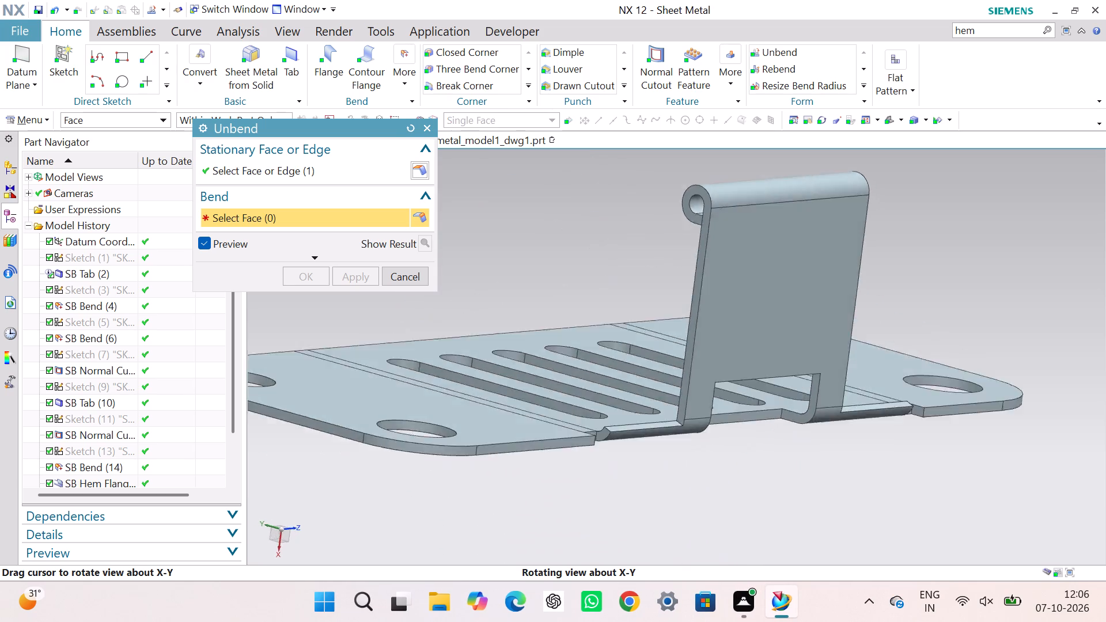
middle_drag(777, 385, 763, 307)
click(822, 286)
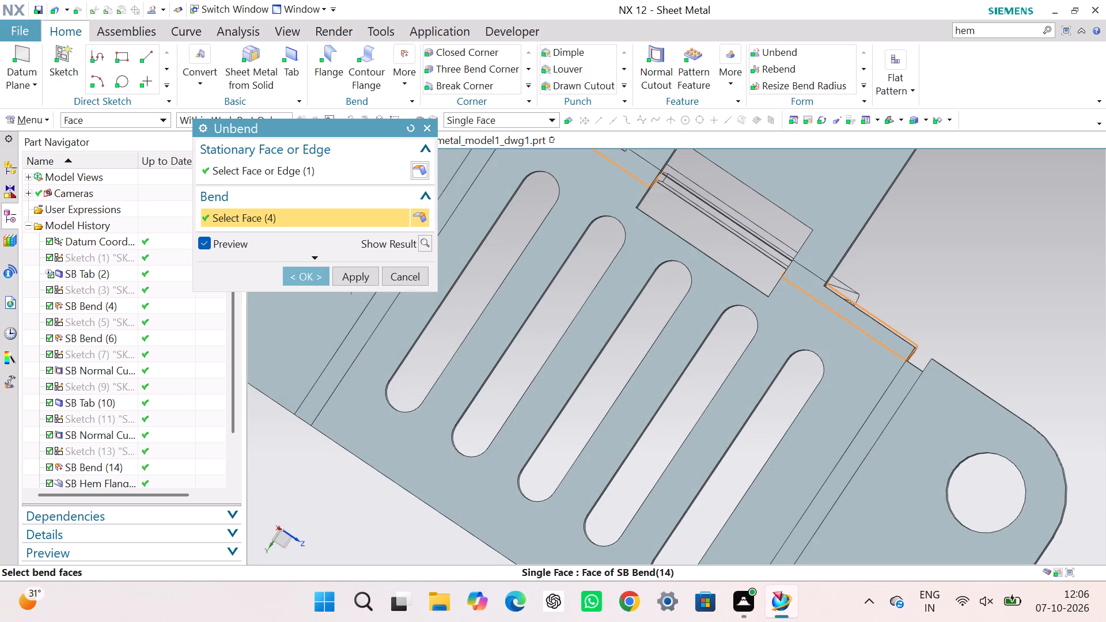
click(289, 275)
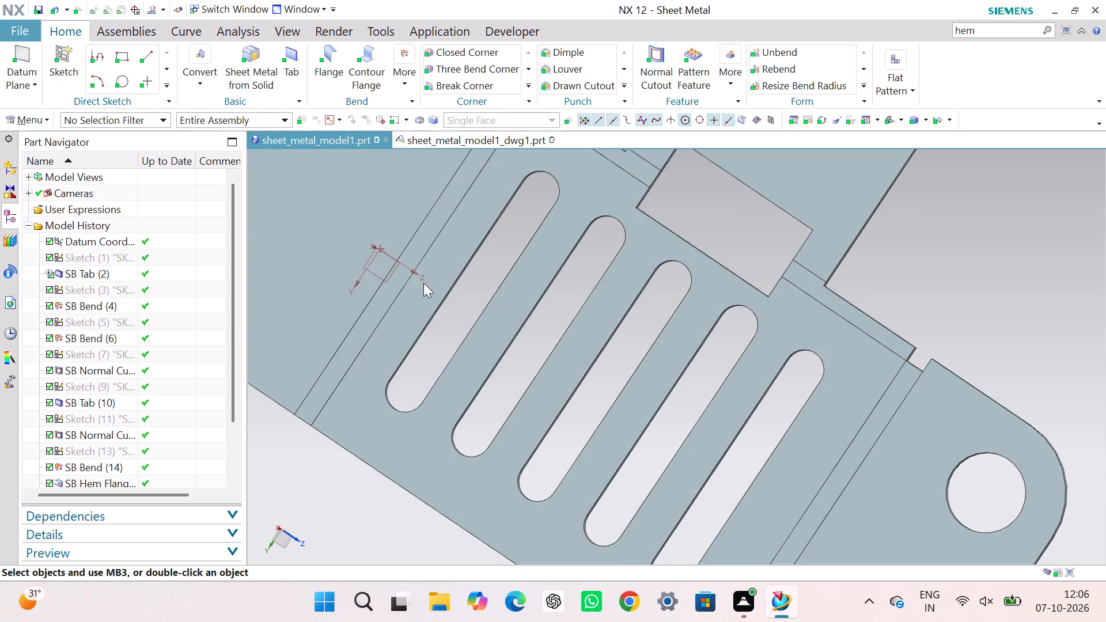
Unbend the closed-loop hem at the tab's end, keeping the tab's flat face stationary.
scroll(542, 290, up, 1)
scroll(542, 290, down, 7)
middle_drag(658, 240, 668, 255)
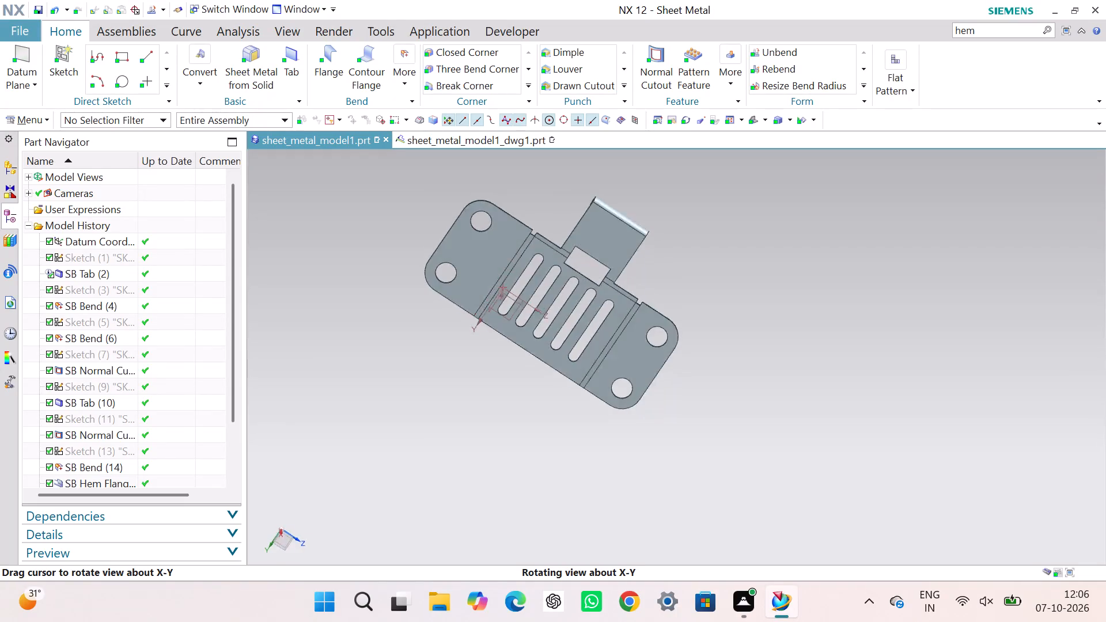
middle_drag(668, 255, 713, 361)
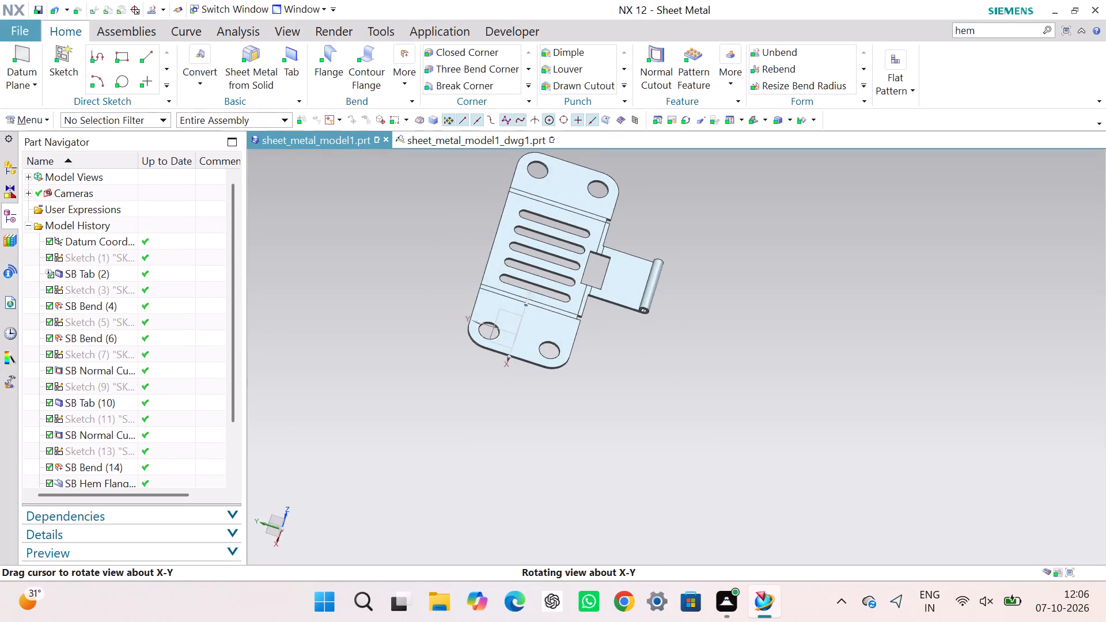
middle_drag(713, 361, 718, 350)
scroll(581, 244, down, 2)
scroll(608, 274, up, 2)
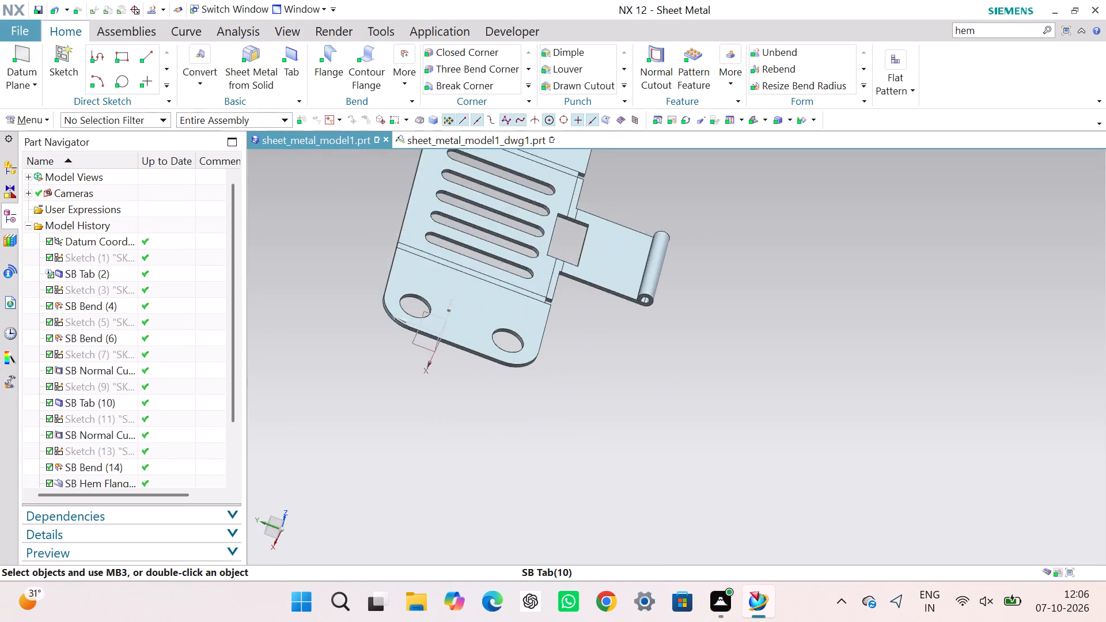
scroll(608, 274, up, 5)
scroll(609, 274, down, 2)
middle_drag(607, 339, 611, 409)
right_drag(607, 339, 611, 409)
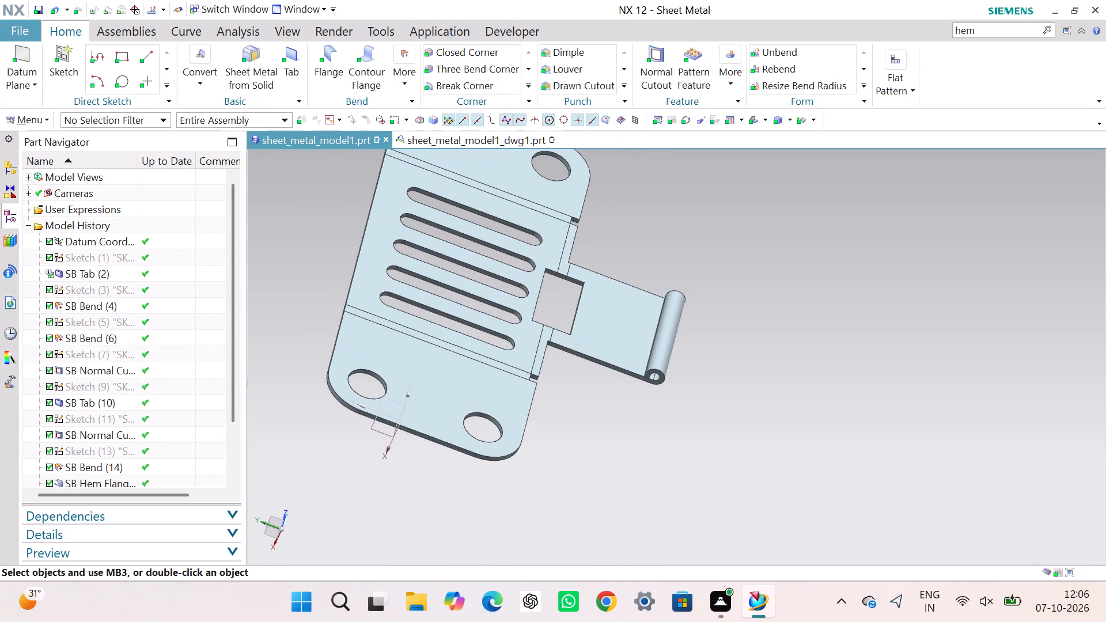
right_drag(611, 409, 610, 427)
middle_drag(611, 409, 610, 427)
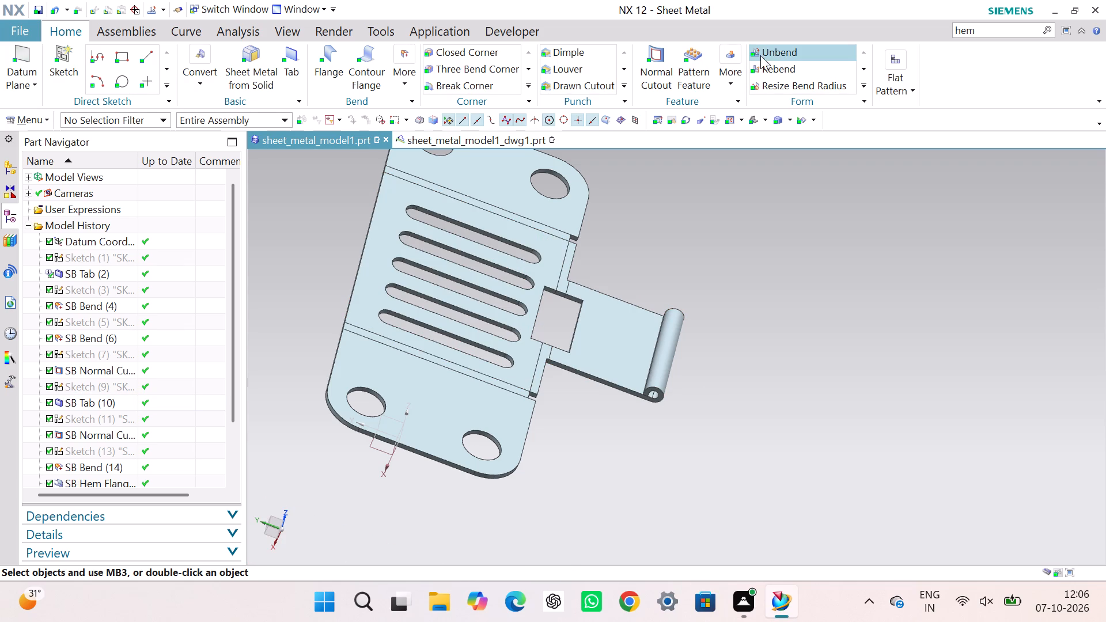
click(777, 53)
click(609, 325)
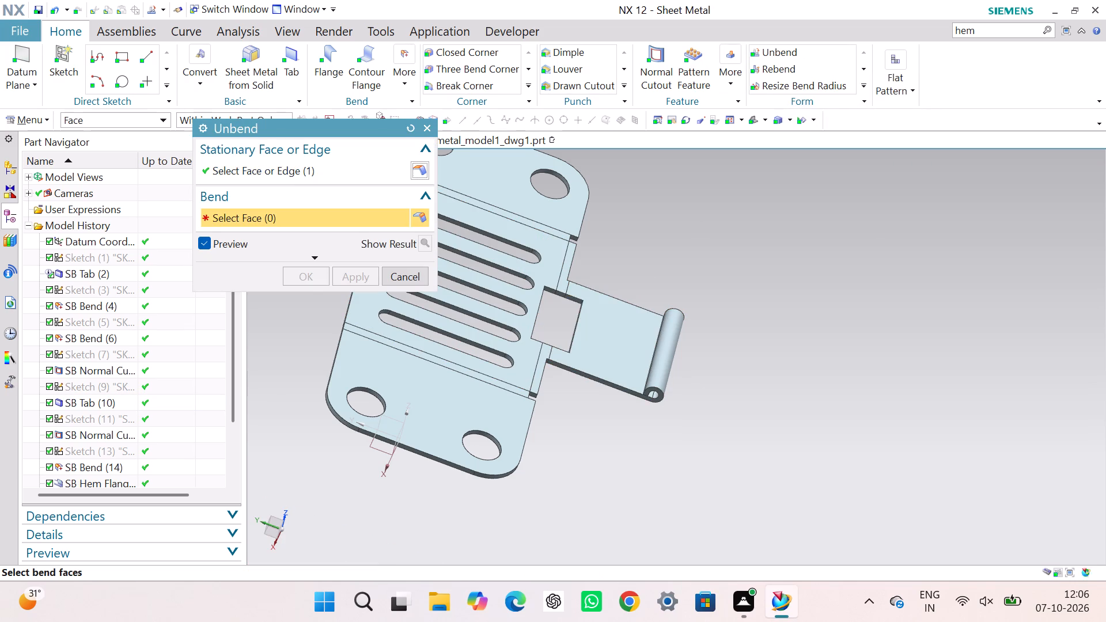
middle_drag(678, 414, 668, 409)
click(619, 329)
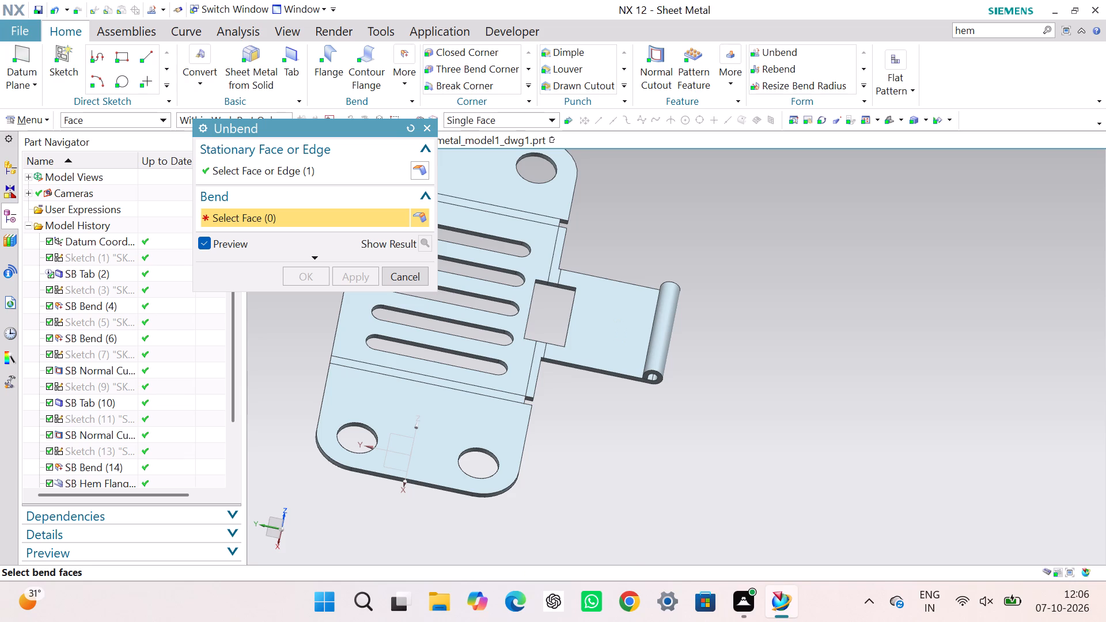
middle_drag(755, 384, 698, 344)
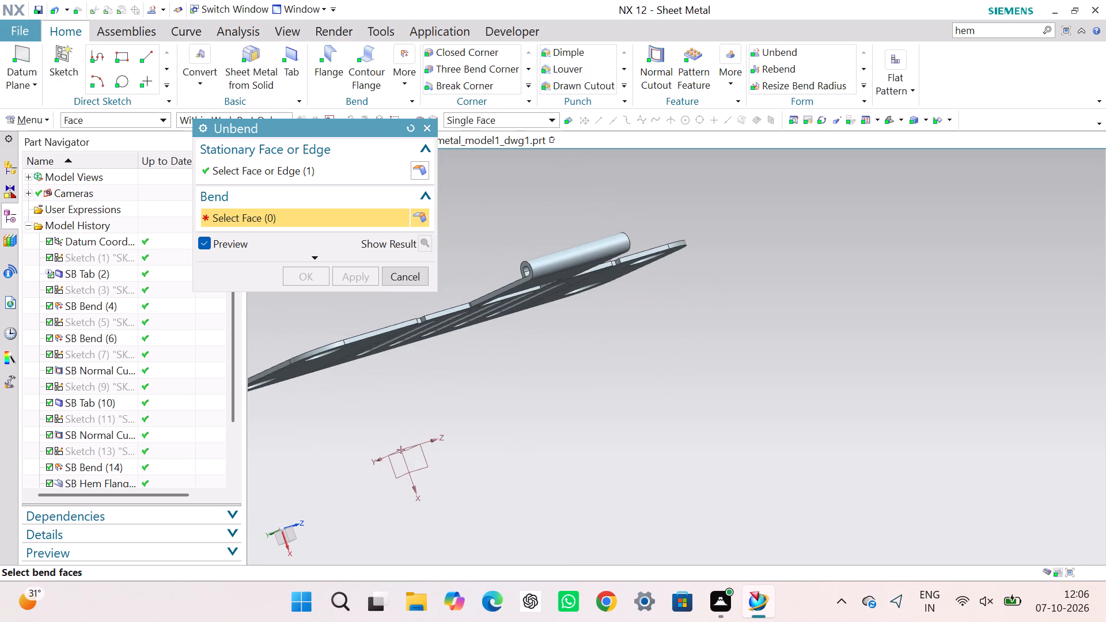
click(584, 257)
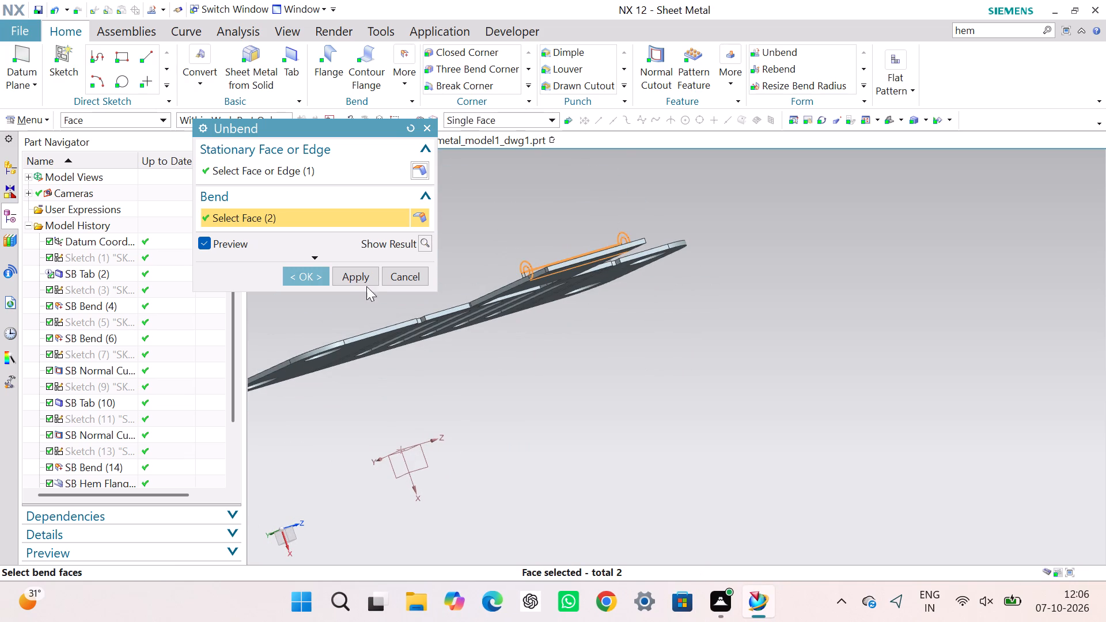
click(307, 278)
drag(611, 419, 612, 414)
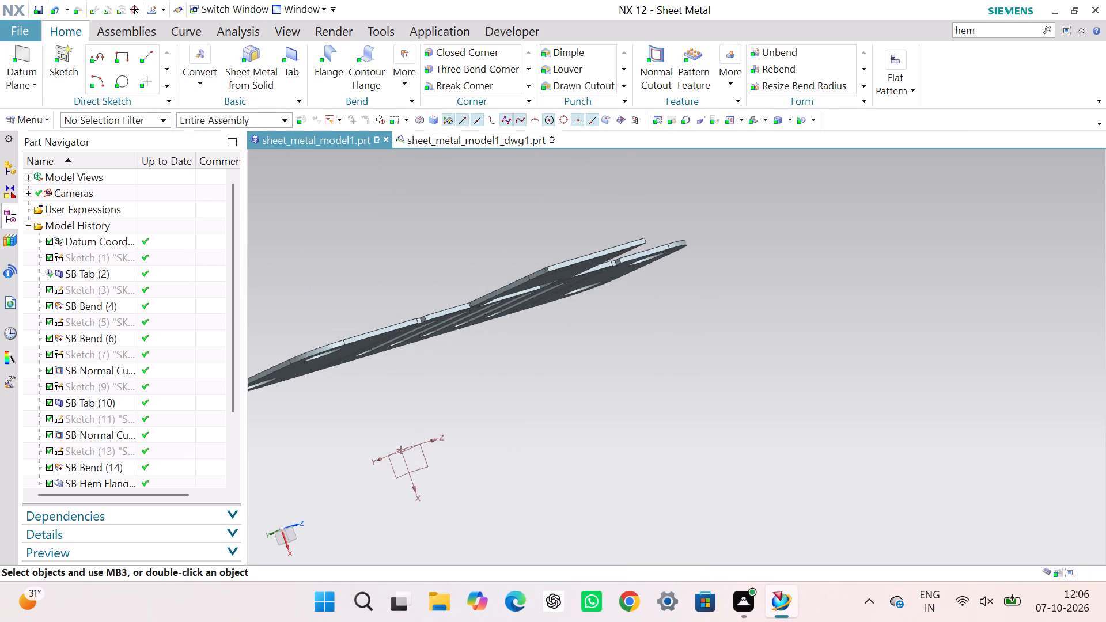
In the sheet_metal_model1_dwg1 drawing, place a Top base view of the flattened part at 1:1 scale beside the rightmost slotted side view.
scroll(616, 393, up, 2)
scroll(616, 393, down, 2)
right_click(795, 223)
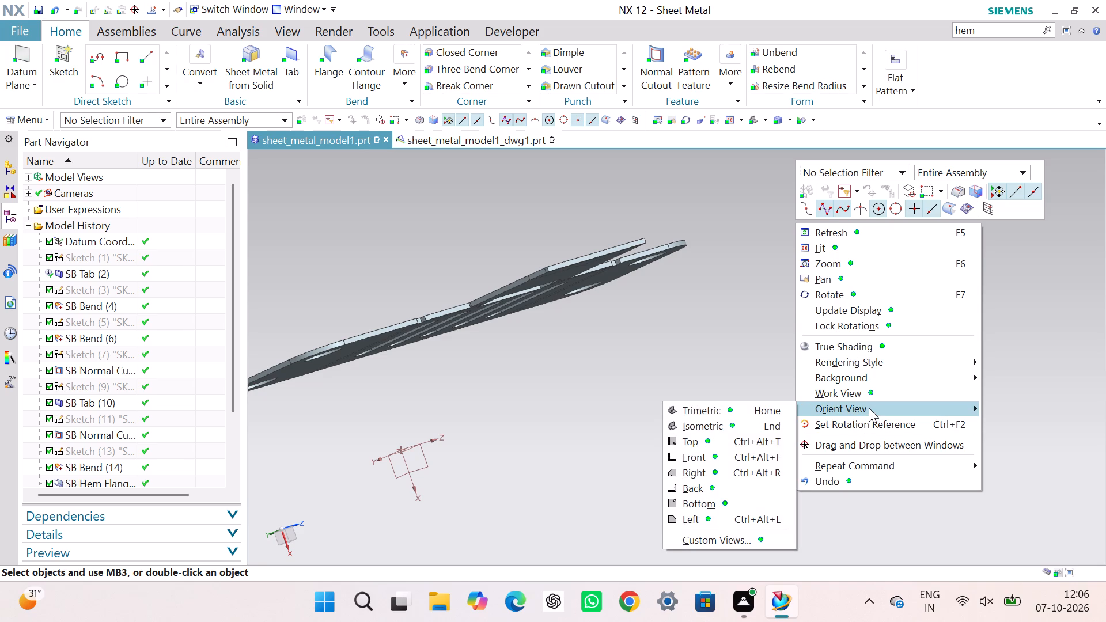
click(751, 424)
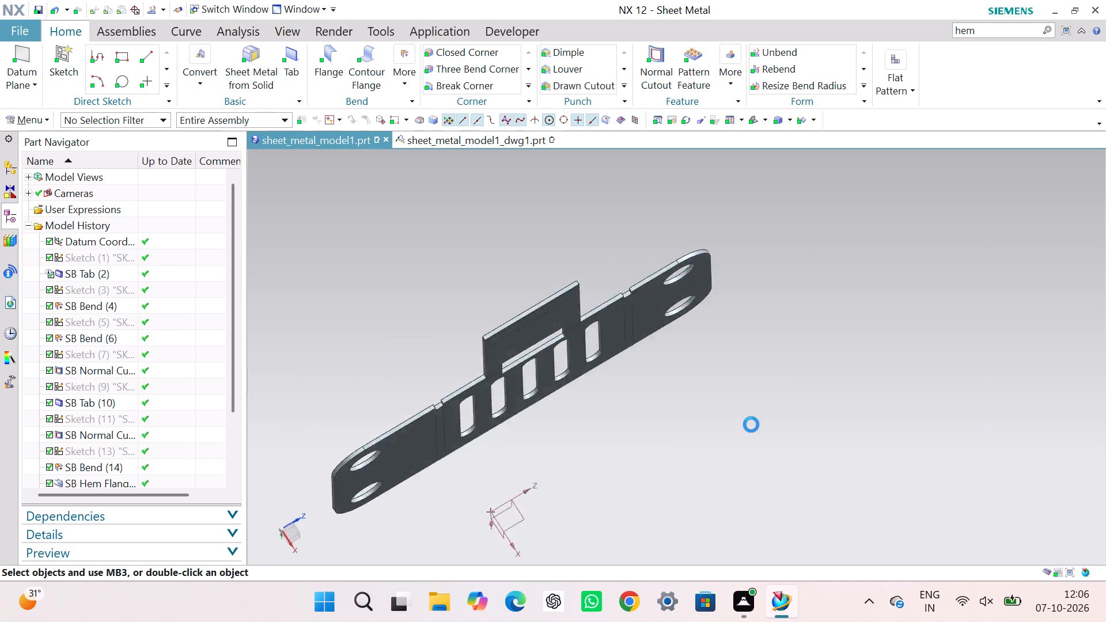
click(884, 345)
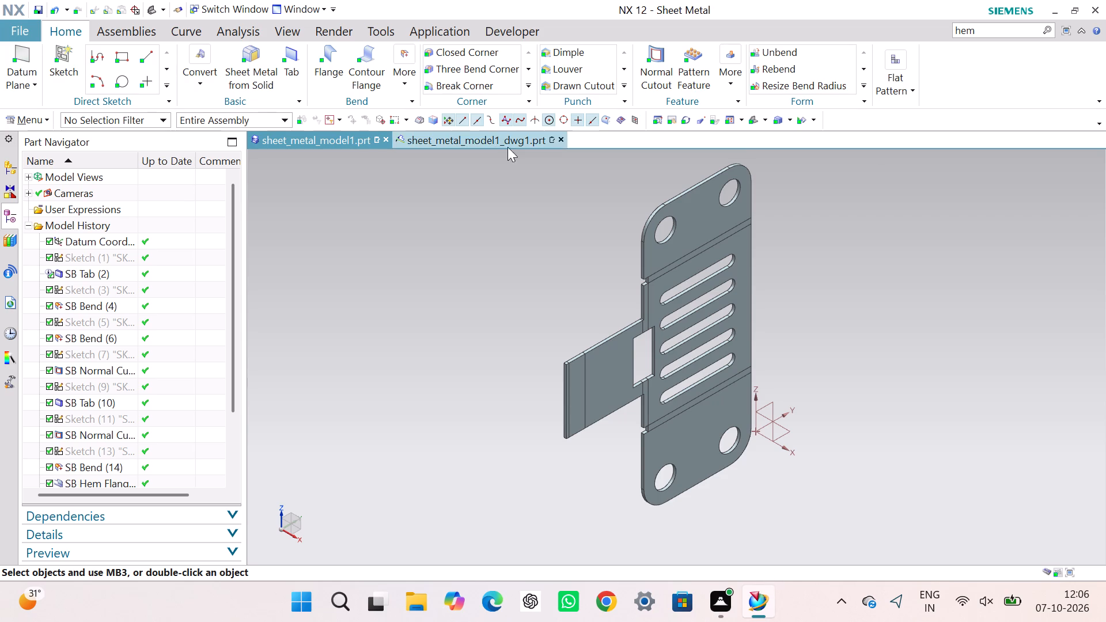
click(449, 138)
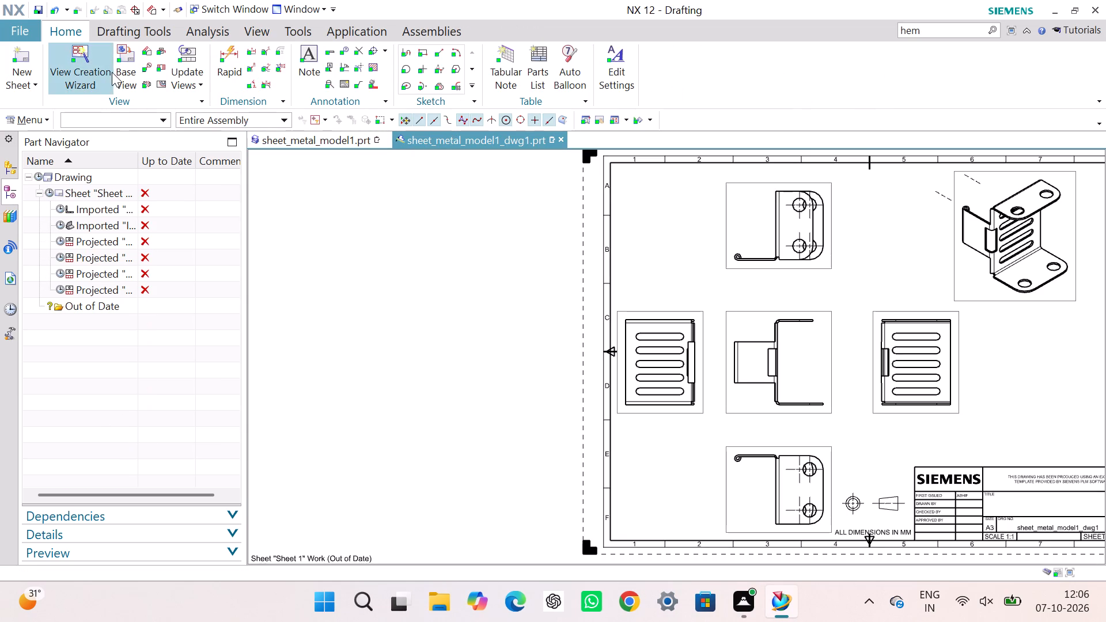
click(125, 60)
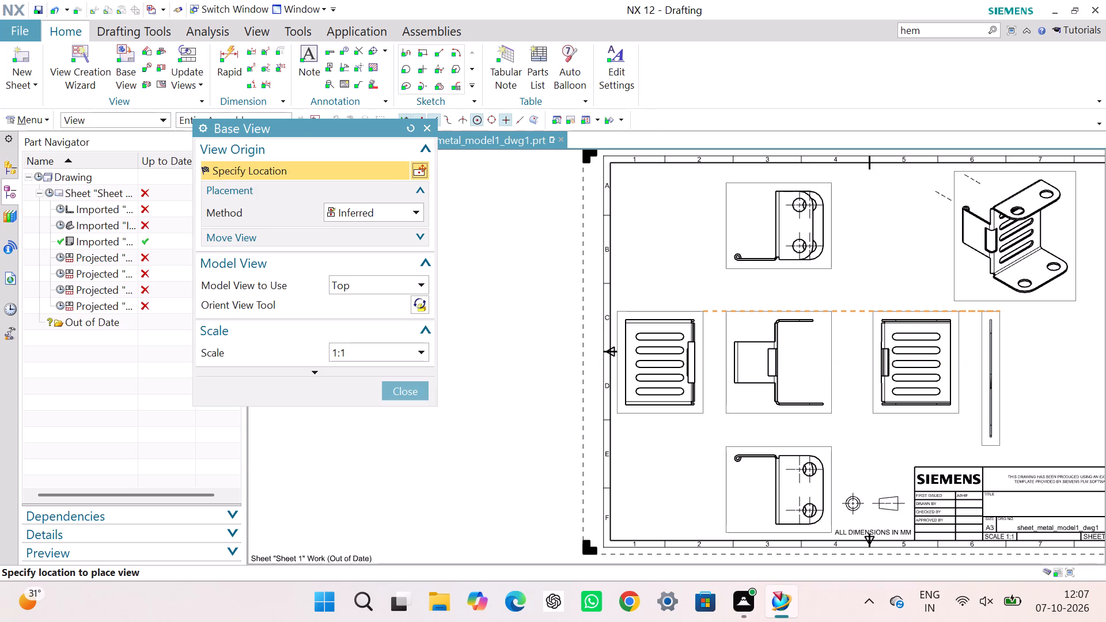
click(991, 383)
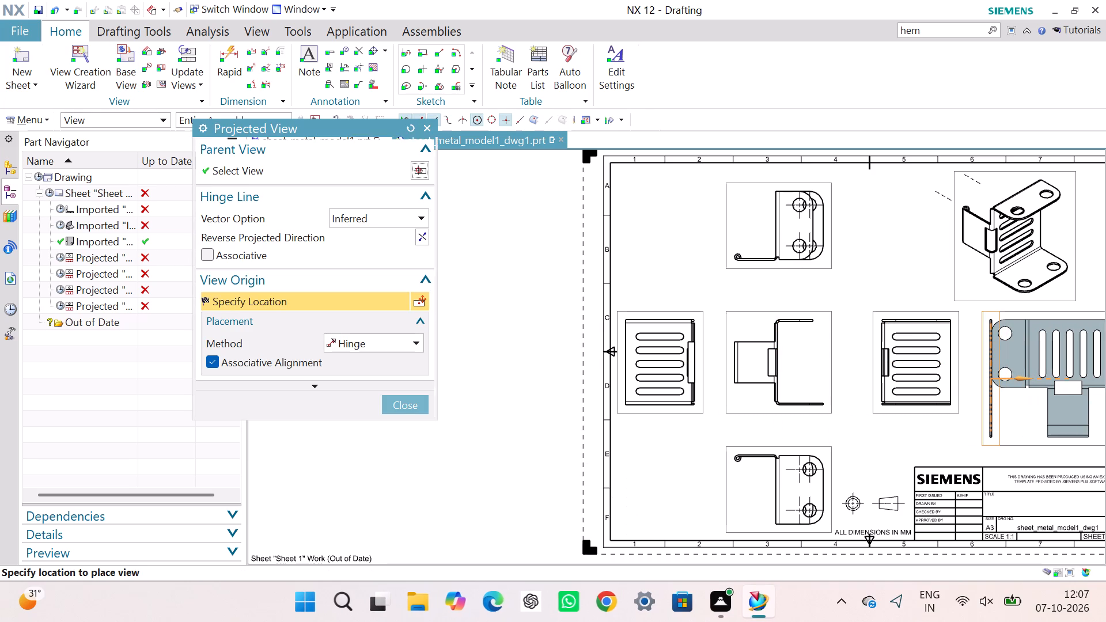
Project the full flat pattern view horizontally from the new edge-on Top view, on its side toward the sheet's right border.
middle_drag(1073, 378, 960, 383)
right_drag(1073, 378, 960, 383)
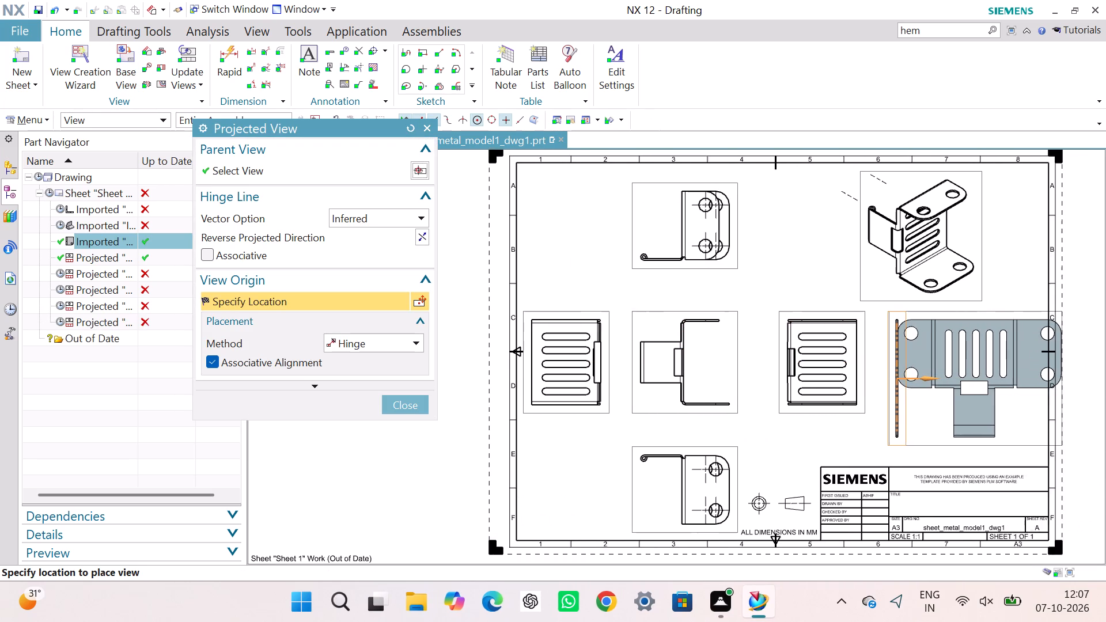
right_drag(960, 383, 802, 409)
middle_drag(960, 383, 802, 409)
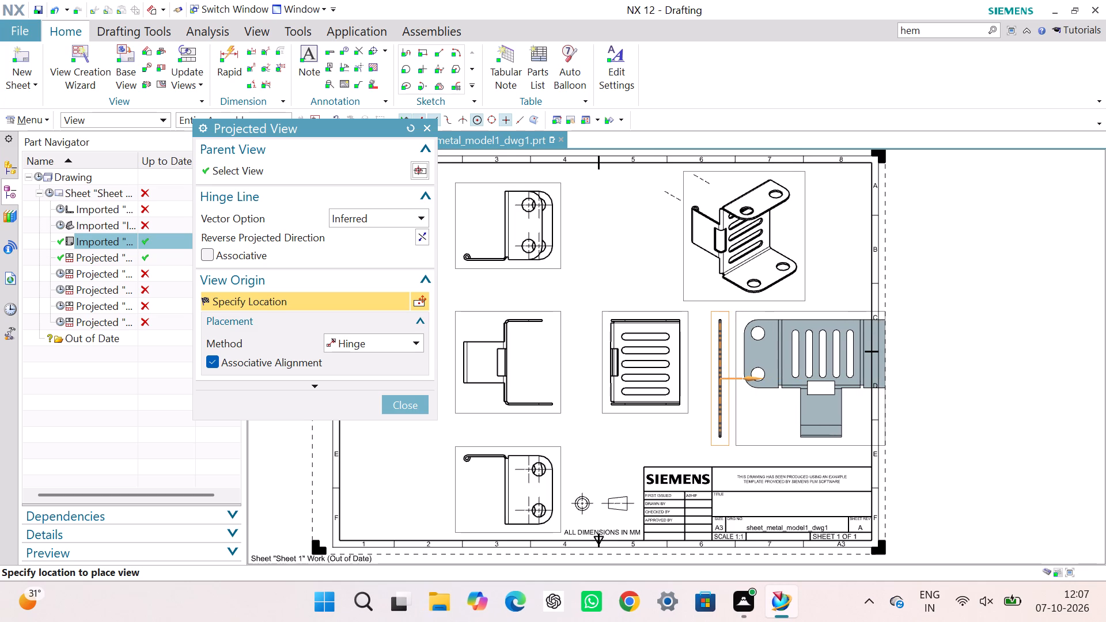
click(826, 404)
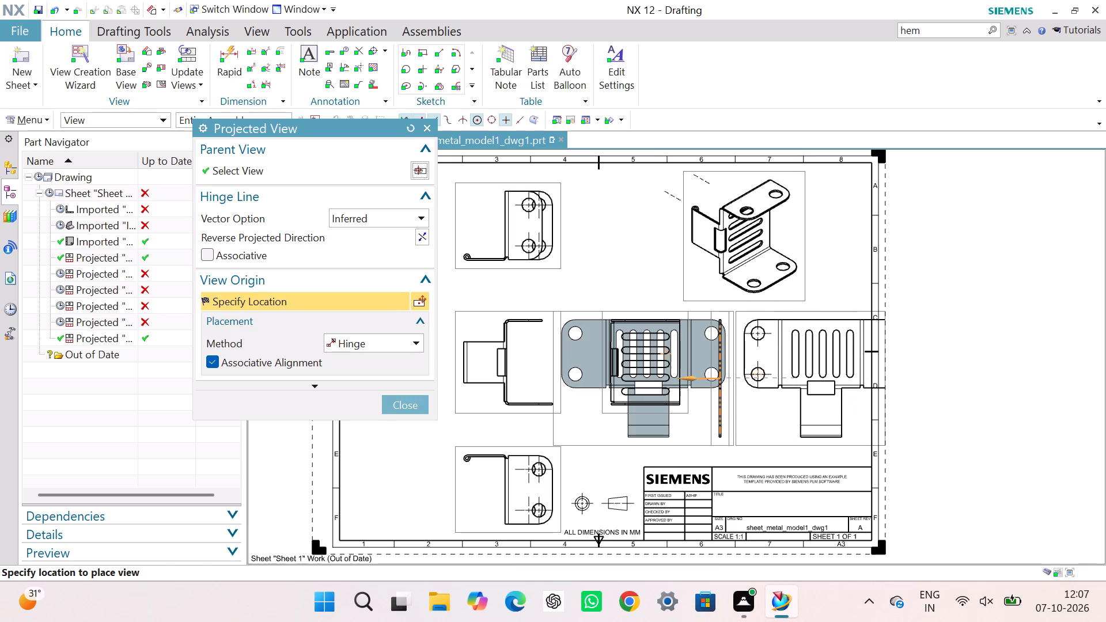
key(Escape)
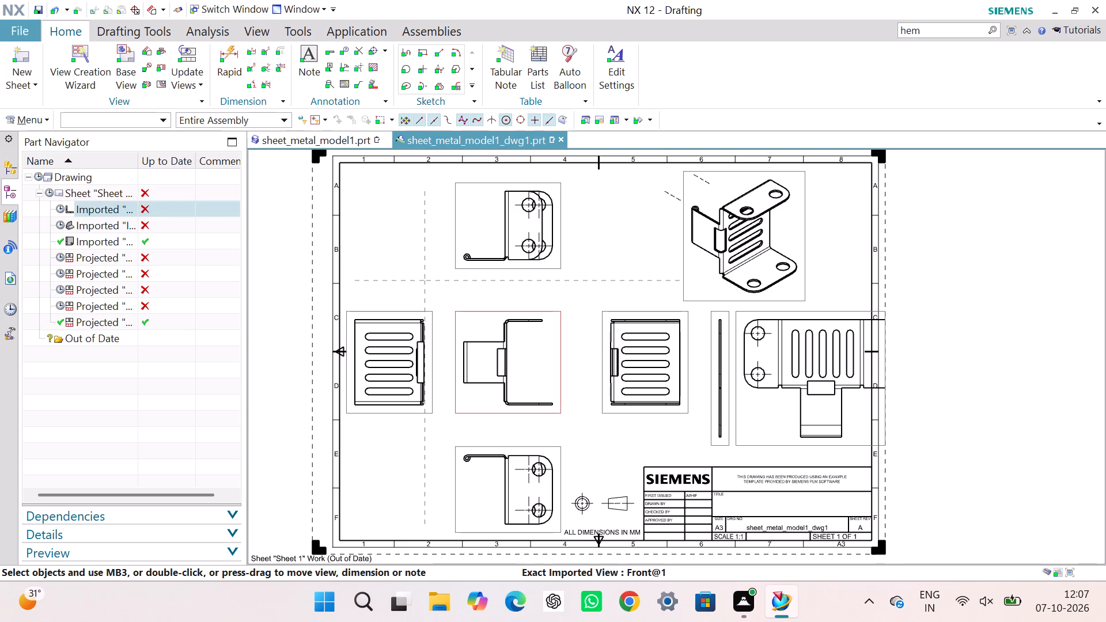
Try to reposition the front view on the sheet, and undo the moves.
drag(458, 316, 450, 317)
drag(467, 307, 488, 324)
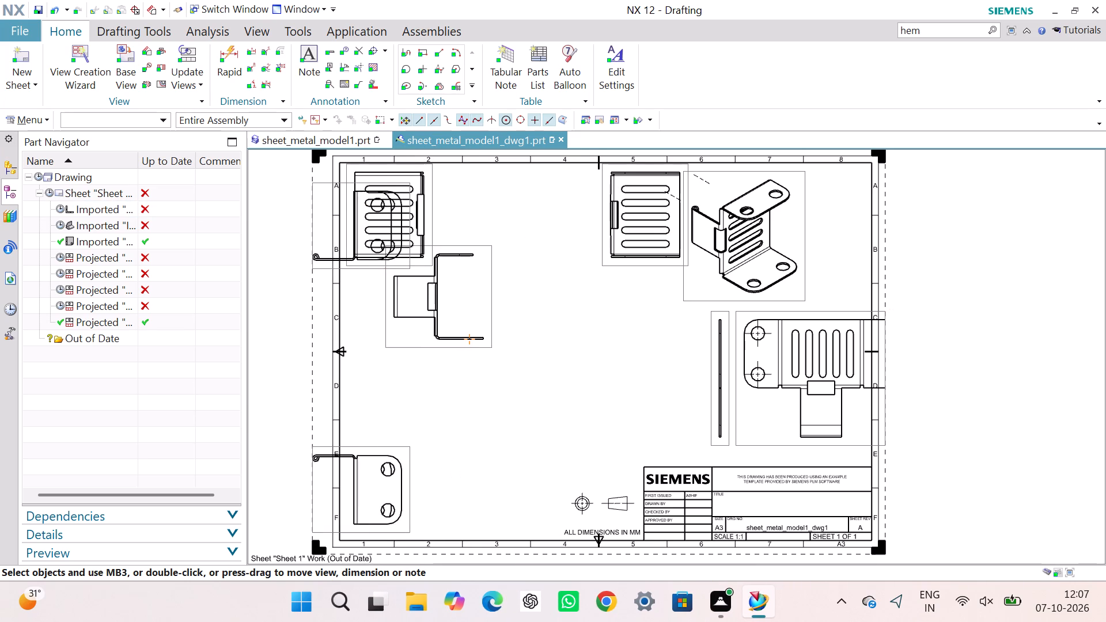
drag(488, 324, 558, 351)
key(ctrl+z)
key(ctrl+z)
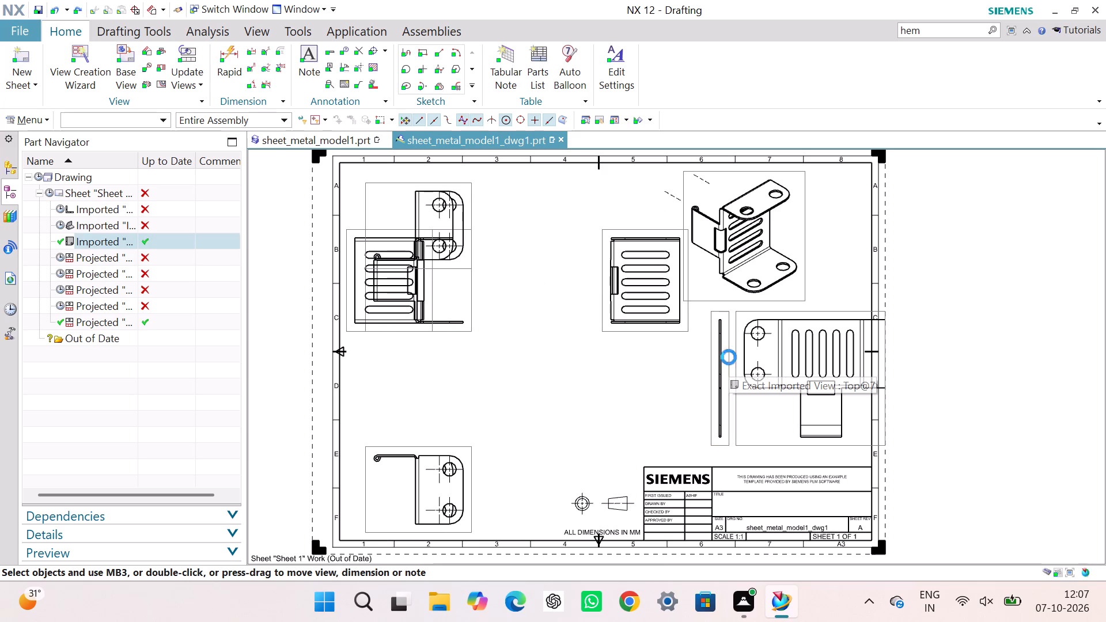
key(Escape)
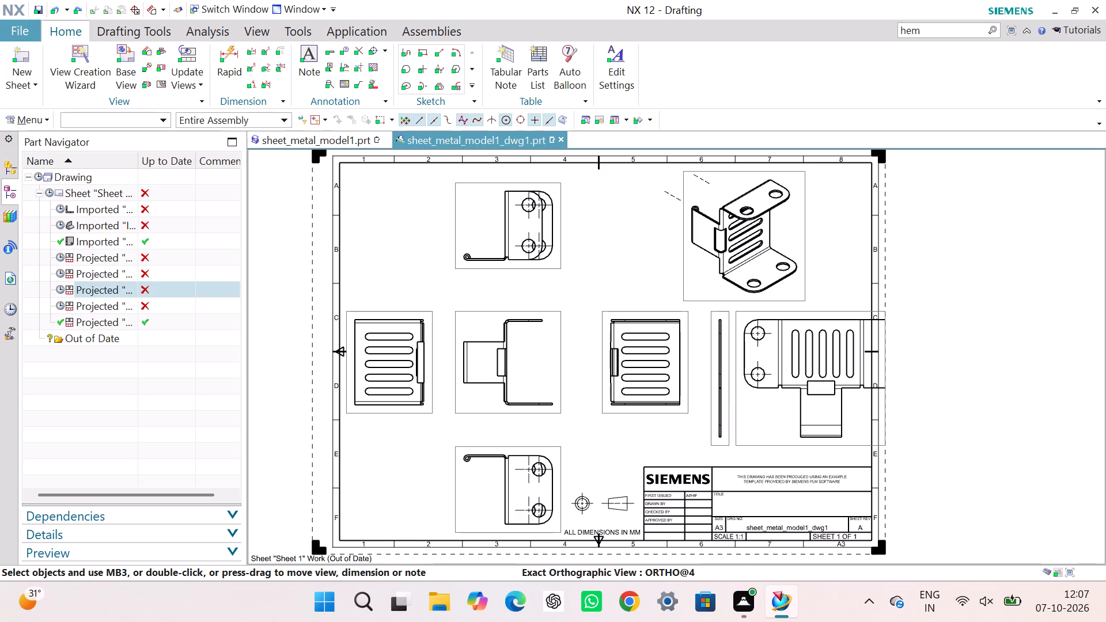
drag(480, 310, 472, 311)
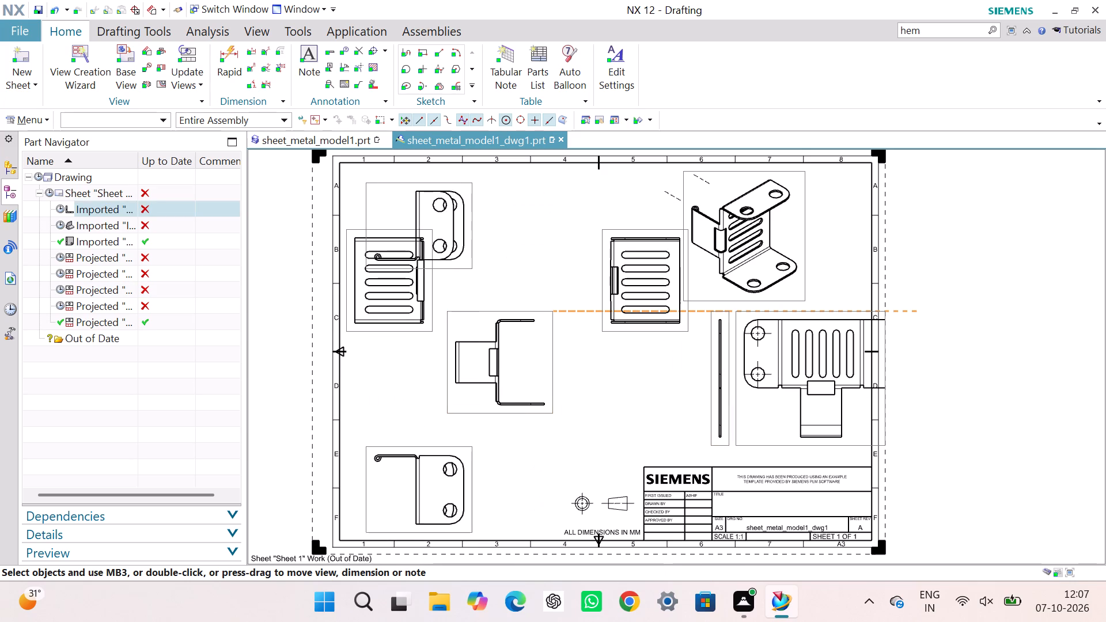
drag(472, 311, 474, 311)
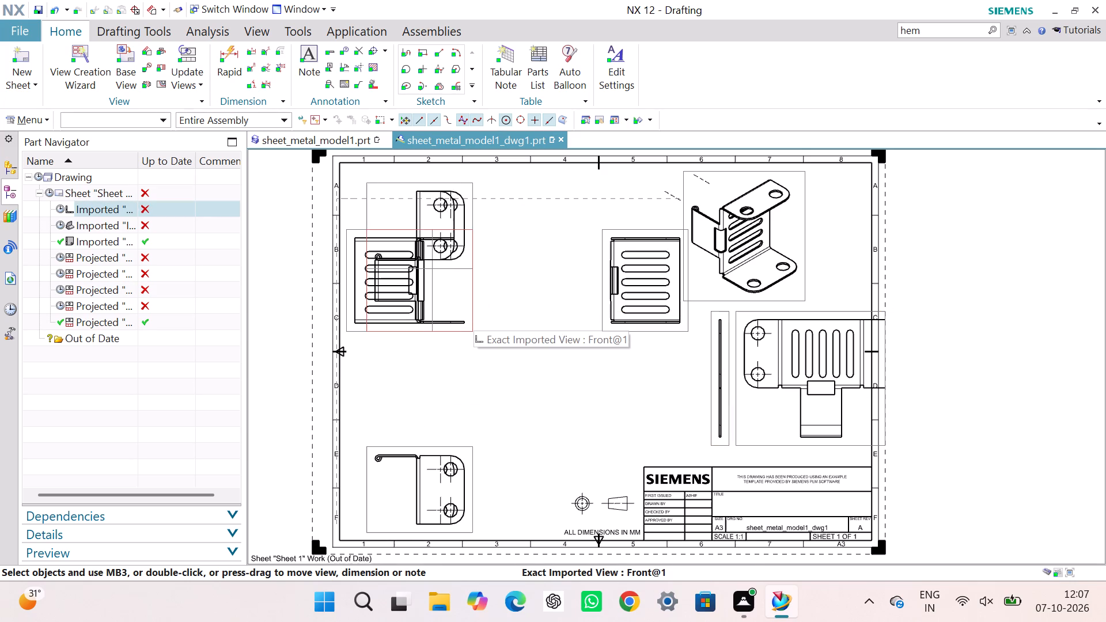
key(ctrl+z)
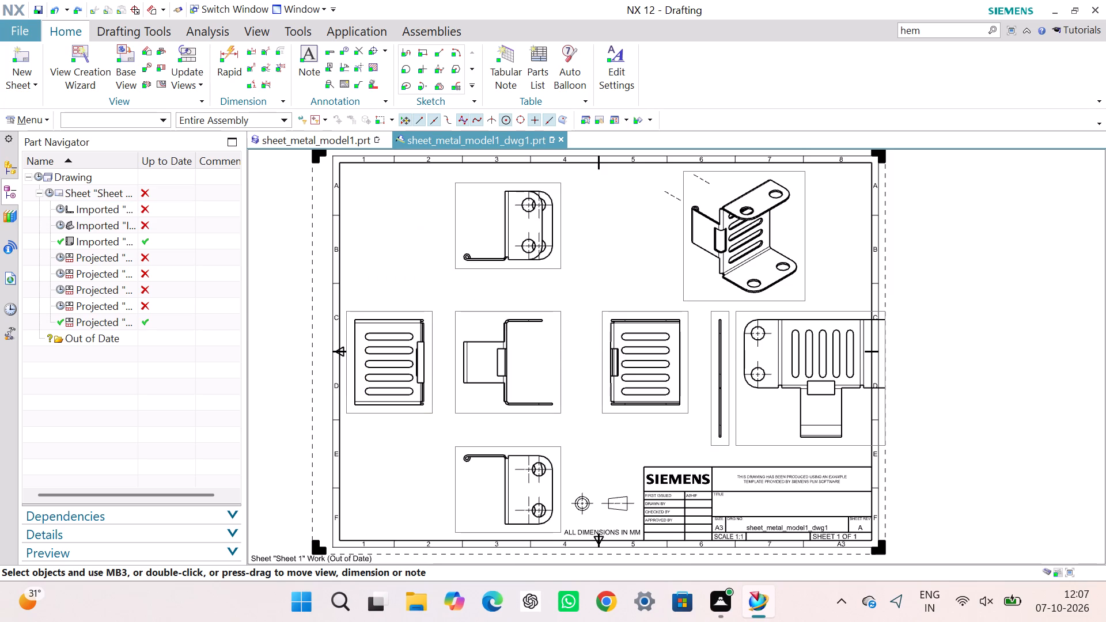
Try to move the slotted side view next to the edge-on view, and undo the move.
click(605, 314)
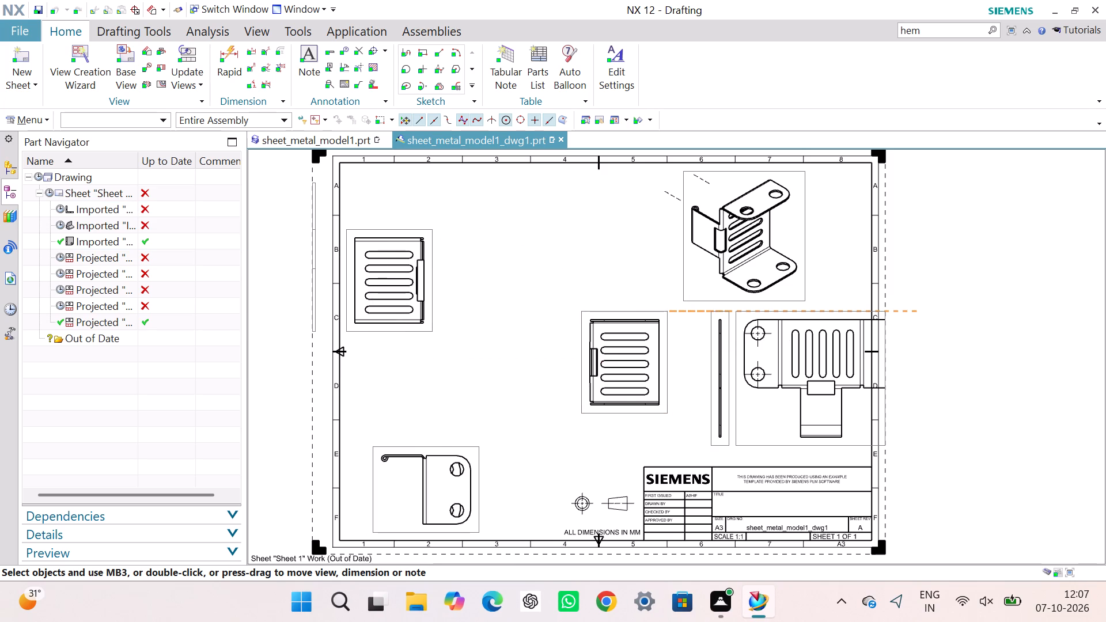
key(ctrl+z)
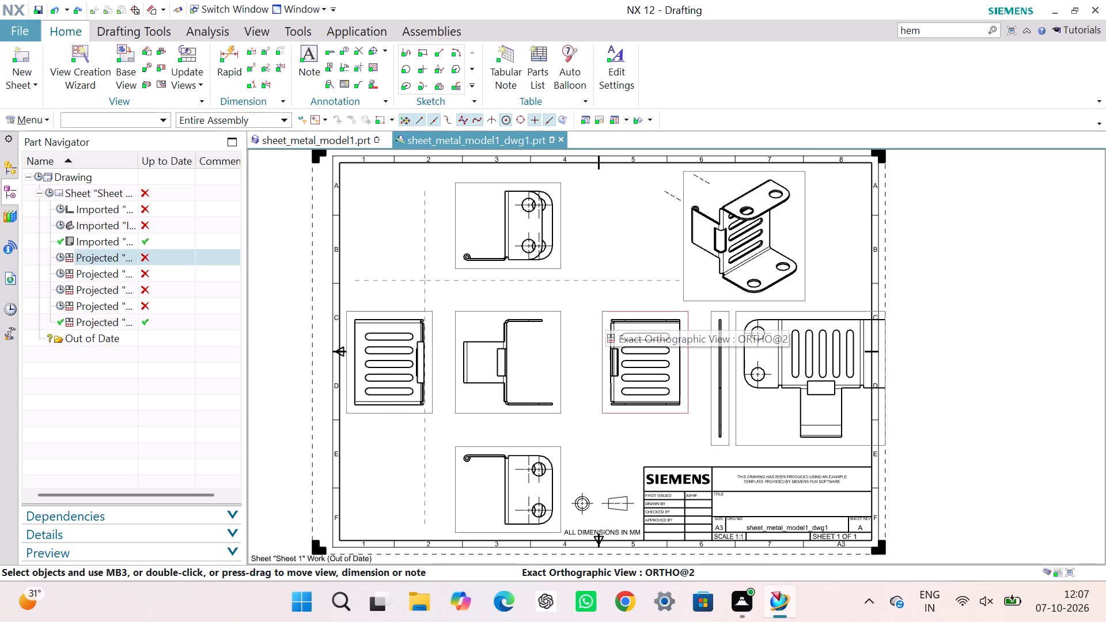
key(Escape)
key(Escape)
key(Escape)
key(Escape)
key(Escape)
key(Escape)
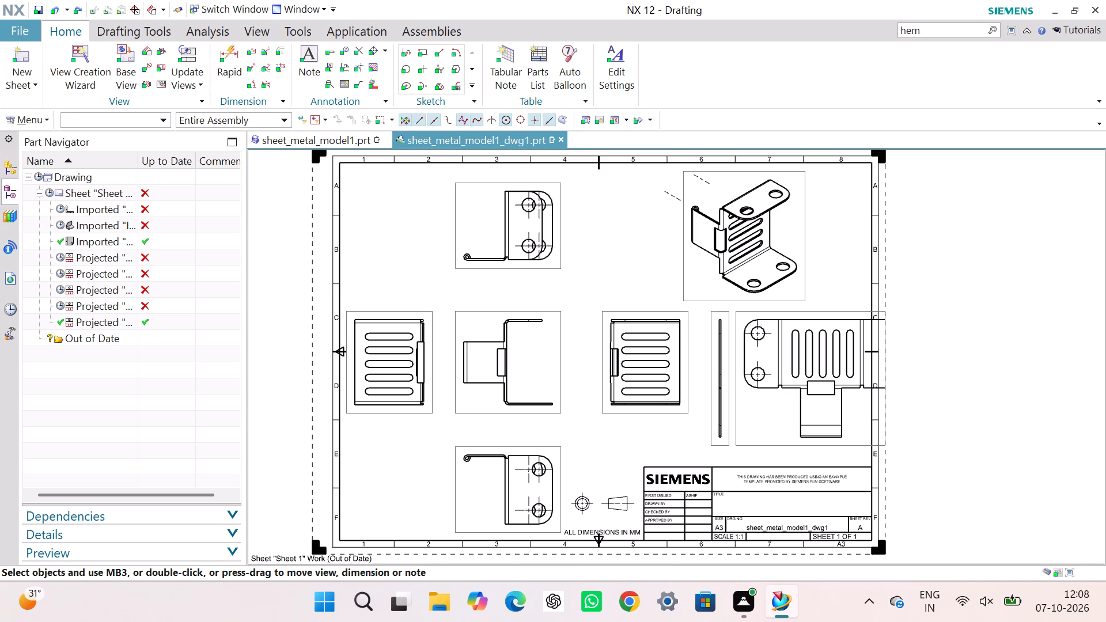
Shift the edge-on Top view and the flat pattern view closer to the slotted side view.
drag(715, 441, 702, 439)
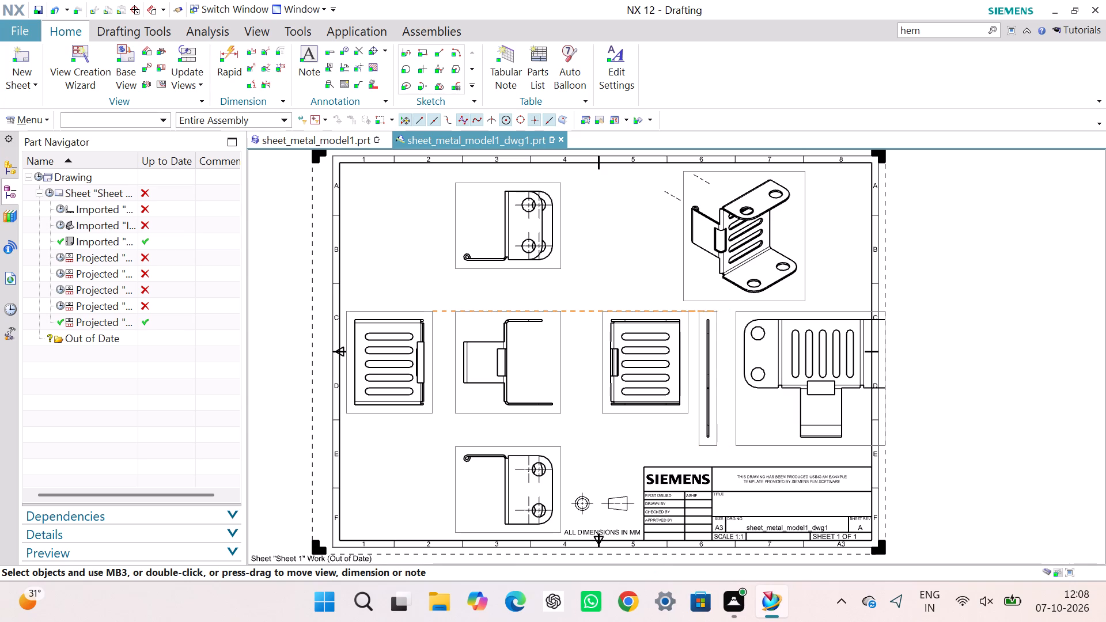
drag(702, 439, 696, 439)
drag(736, 431, 717, 430)
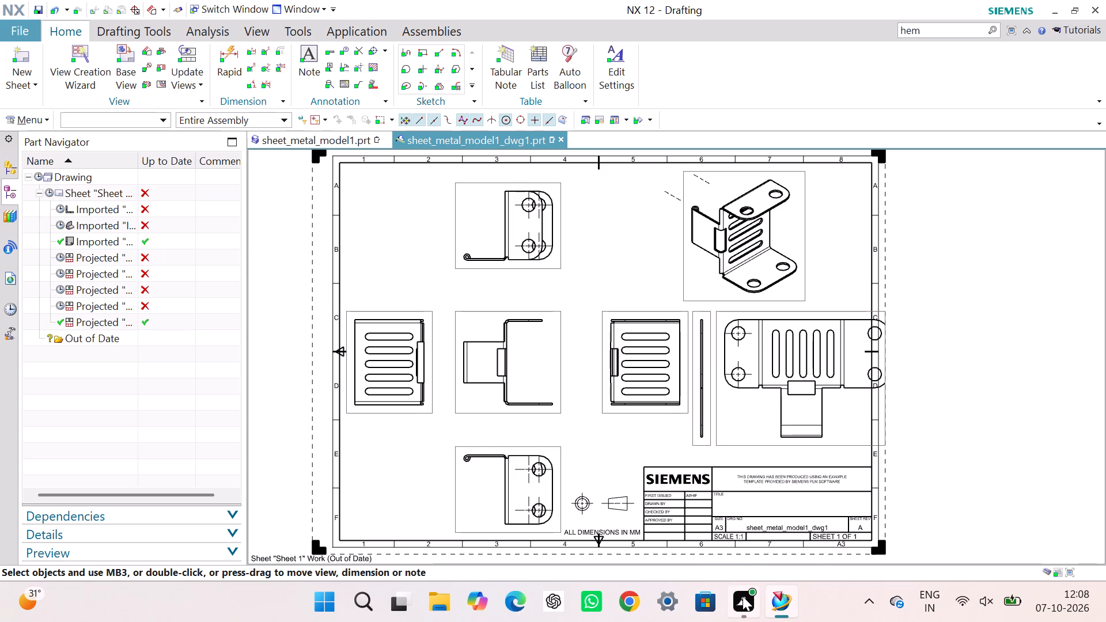
Switch back to the sheet_metal_model1 part.
click(327, 142)
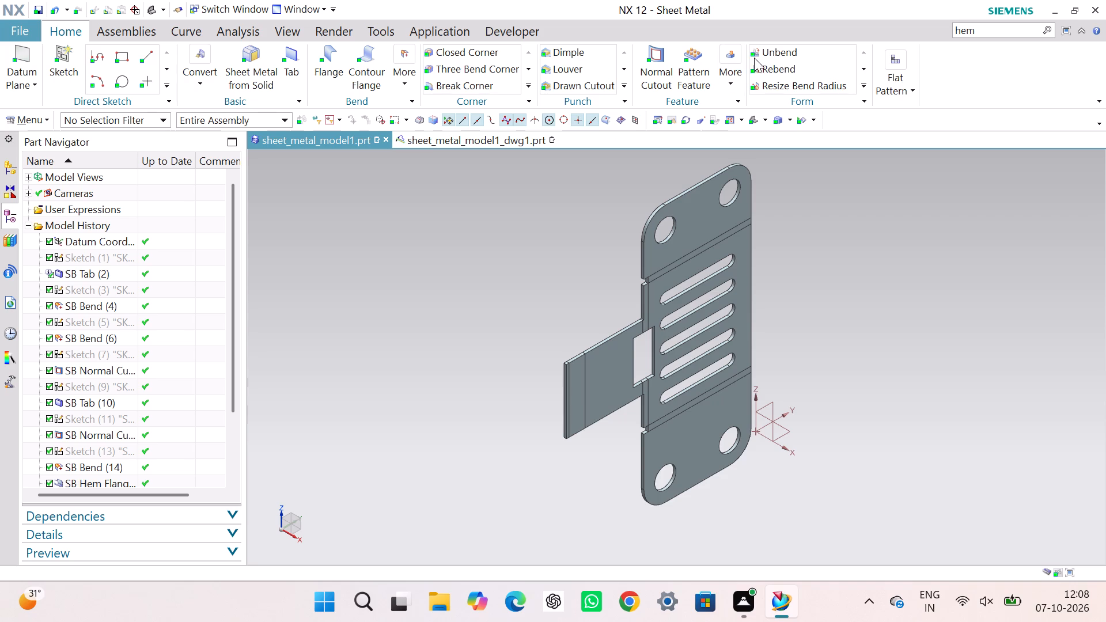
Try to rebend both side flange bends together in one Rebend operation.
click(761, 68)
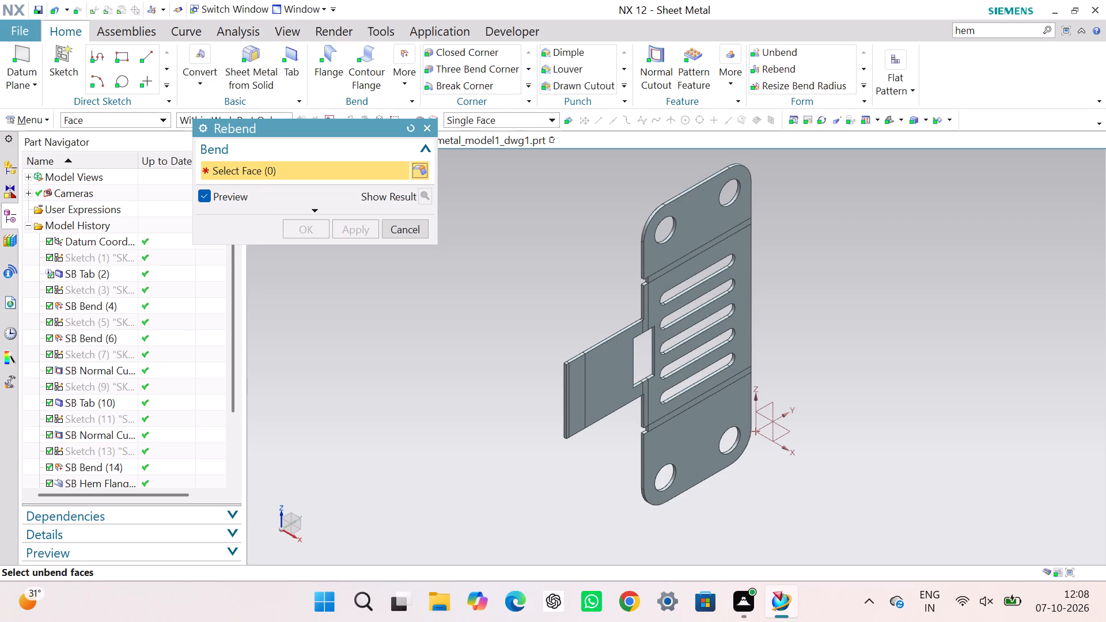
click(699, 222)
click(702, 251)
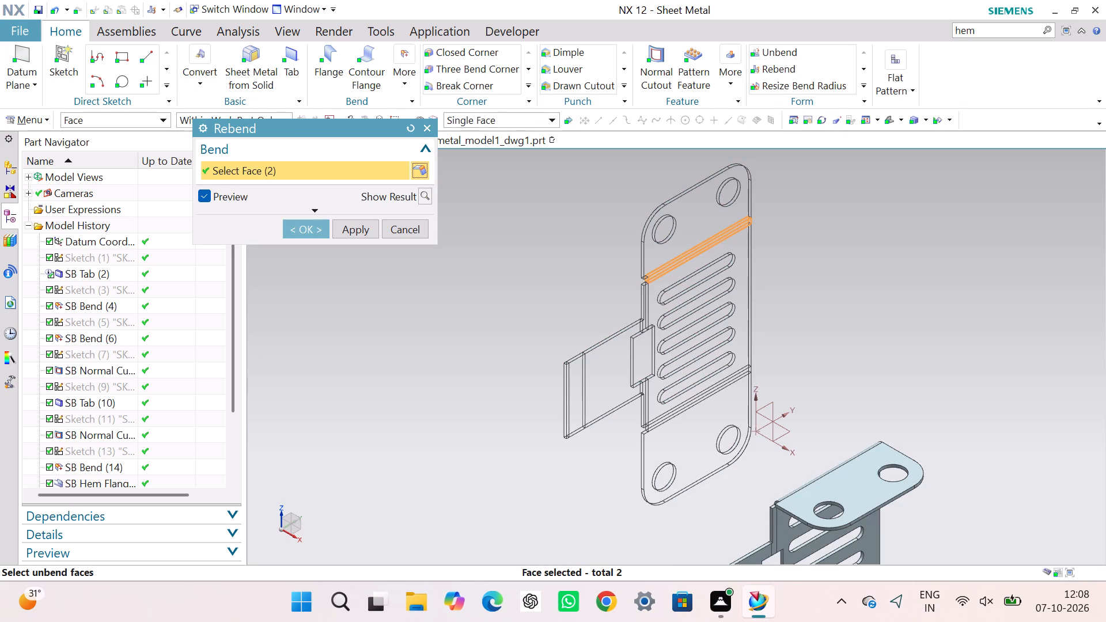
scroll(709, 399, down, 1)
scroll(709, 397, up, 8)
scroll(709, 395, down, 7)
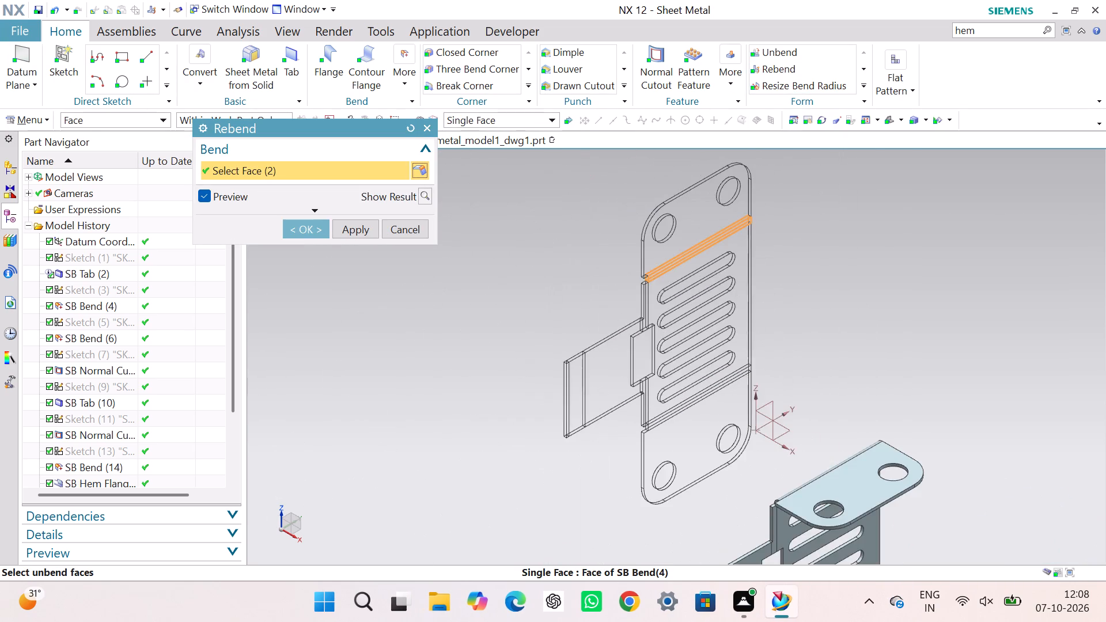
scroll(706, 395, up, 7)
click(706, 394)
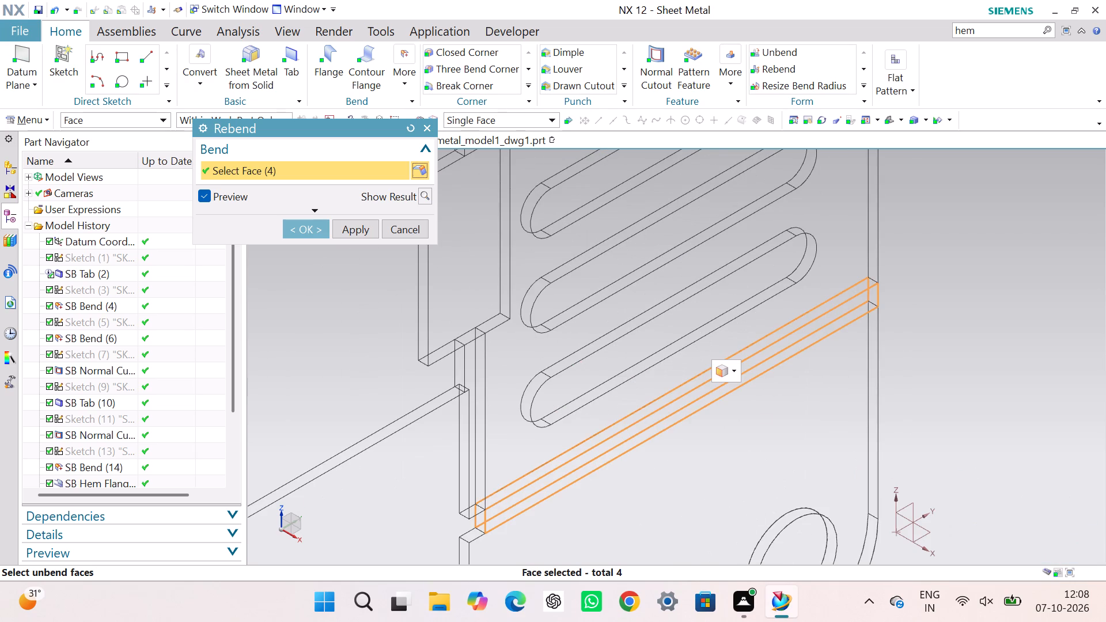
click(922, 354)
Rebend the bend between the upper side flange and the slotted web.
scroll(916, 356, down, 2)
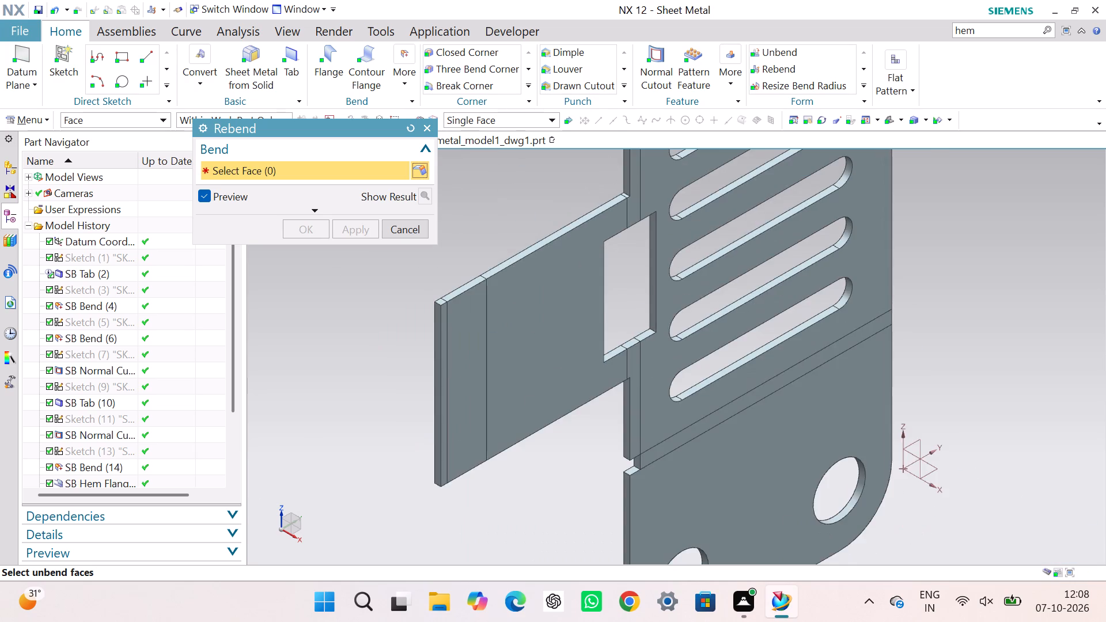
scroll(916, 356, down, 6)
scroll(851, 329, up, 4)
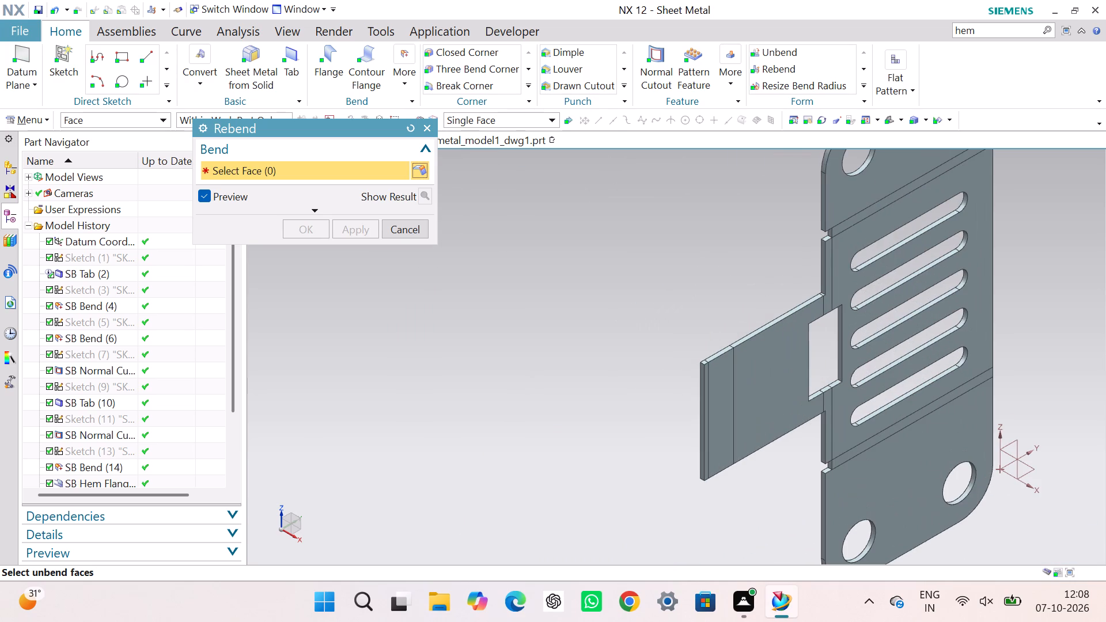
click(858, 220)
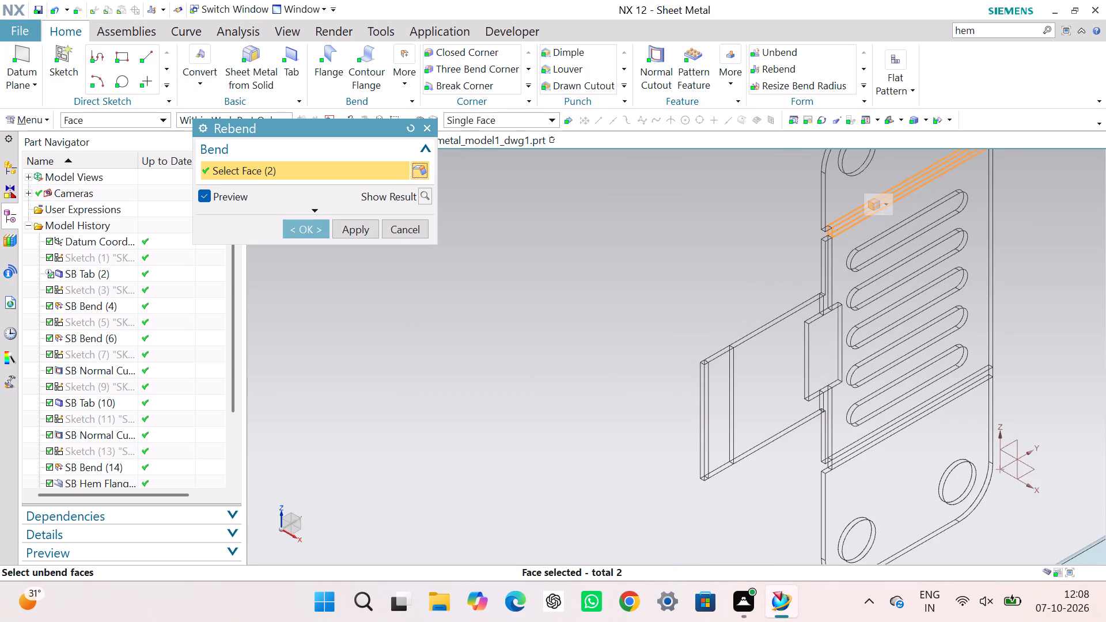
middle_drag(902, 467, 755, 70)
right_drag(897, 452, 755, 70)
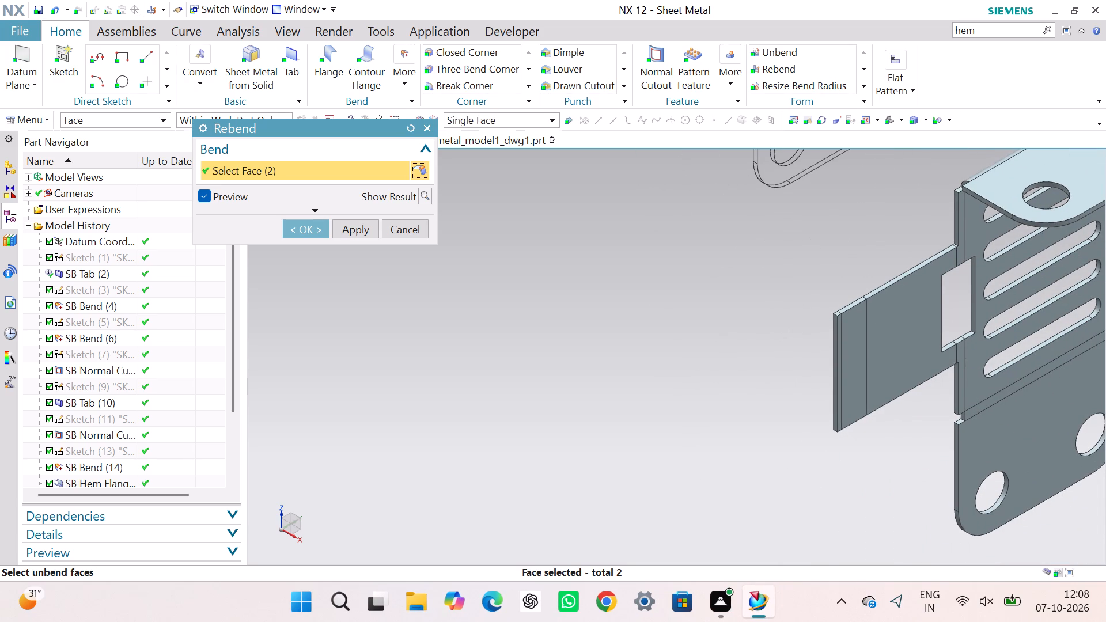
click(320, 229)
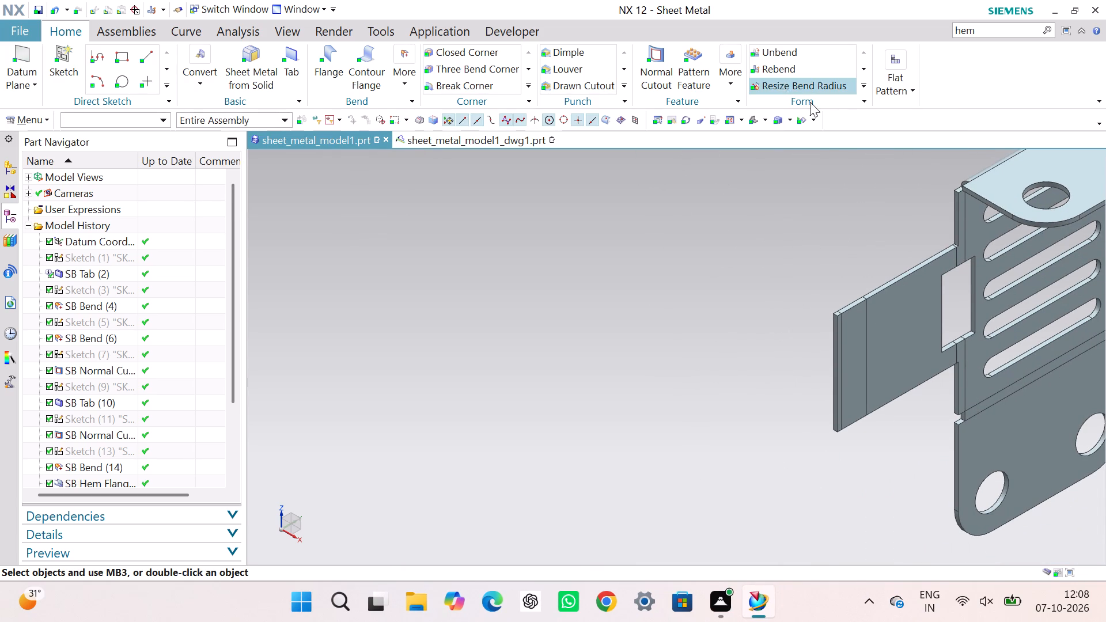
Rebend the bend between the lower side flange and the slotted web.
click(813, 71)
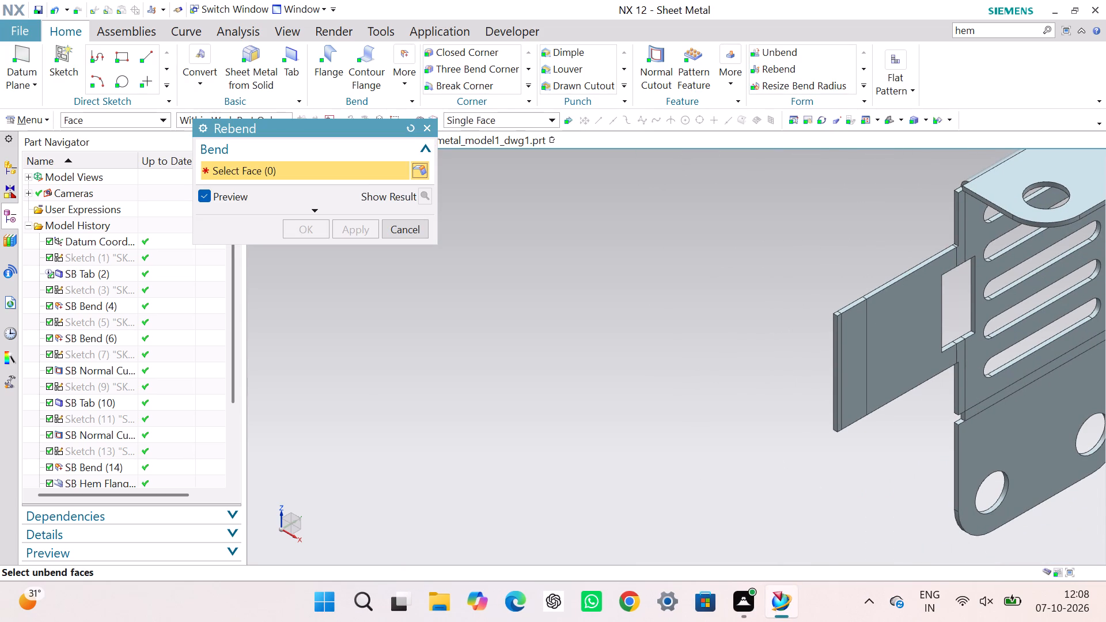
click(1021, 385)
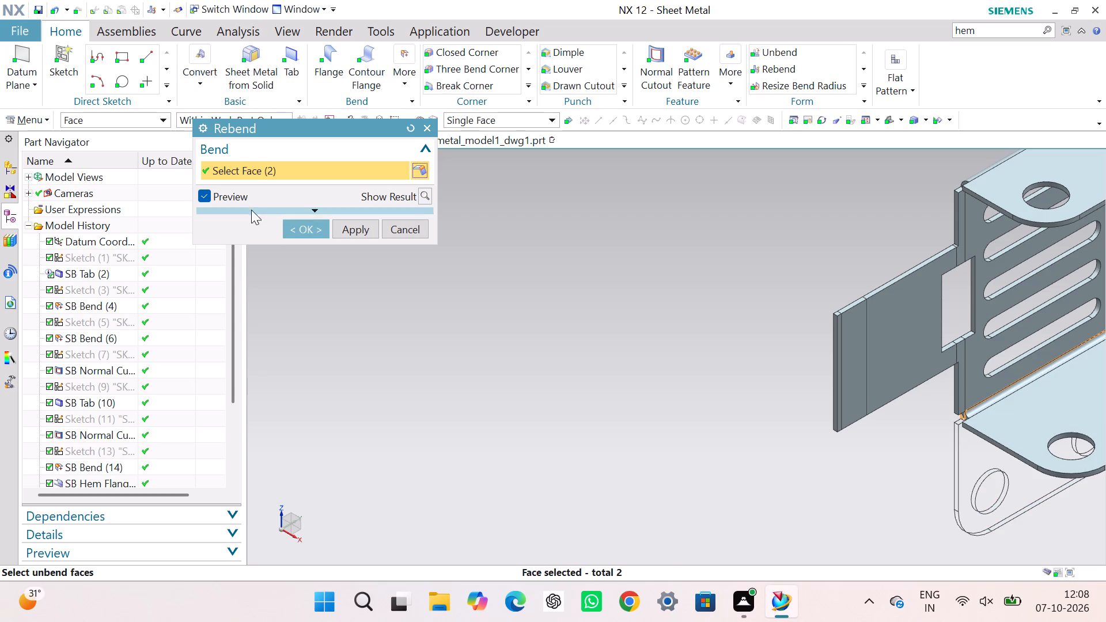
click(299, 222)
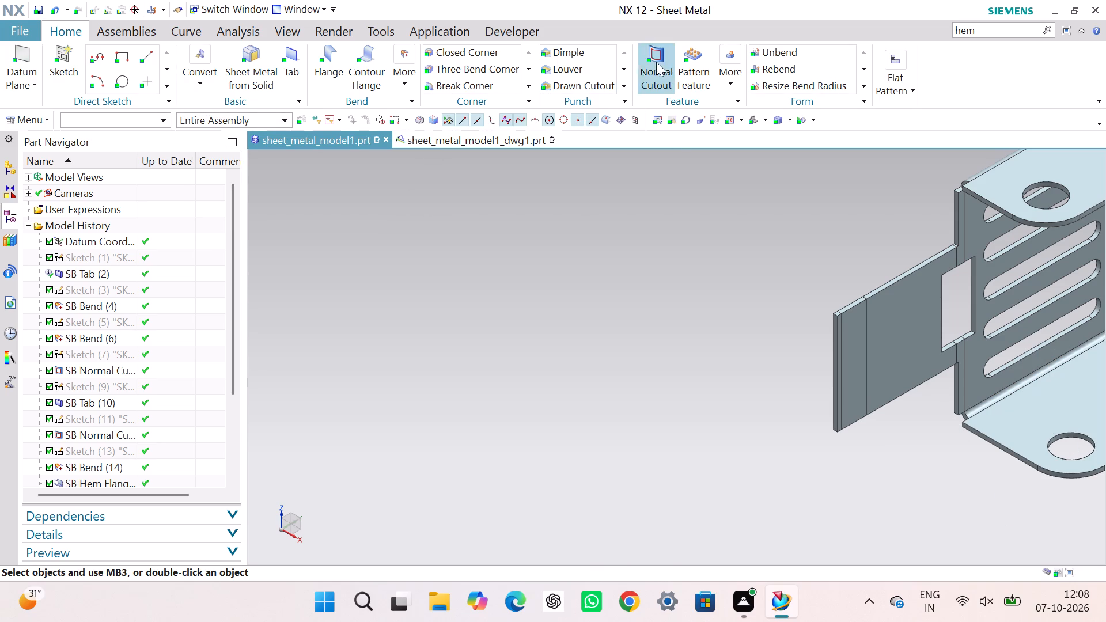
Rebend the flattened hem at the free end of the tab that extends from the slotted web.
click(794, 69)
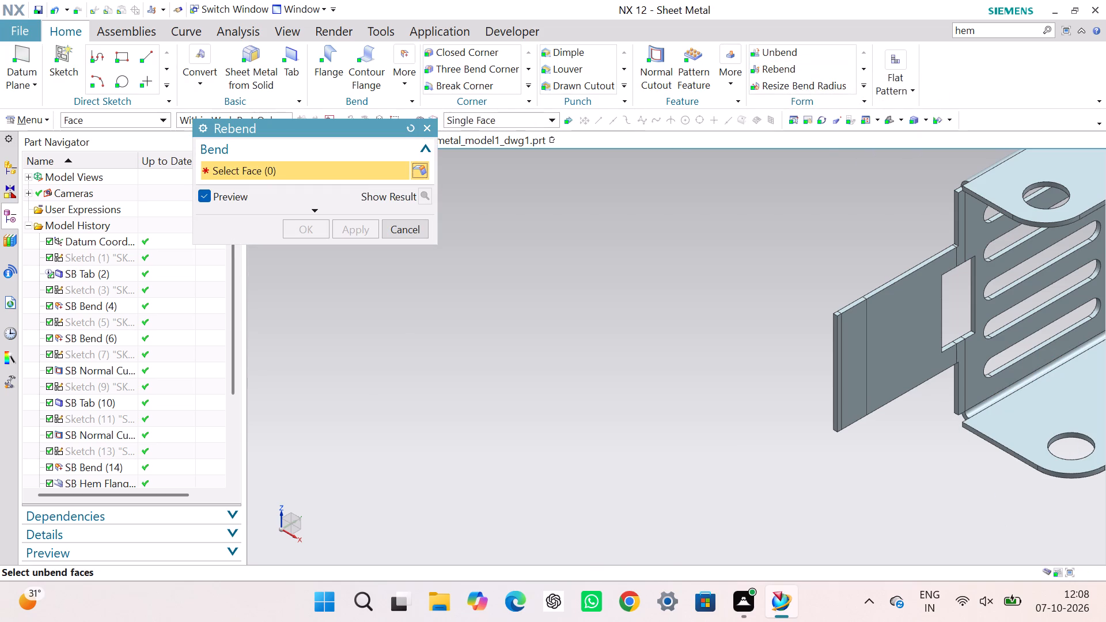
click(857, 333)
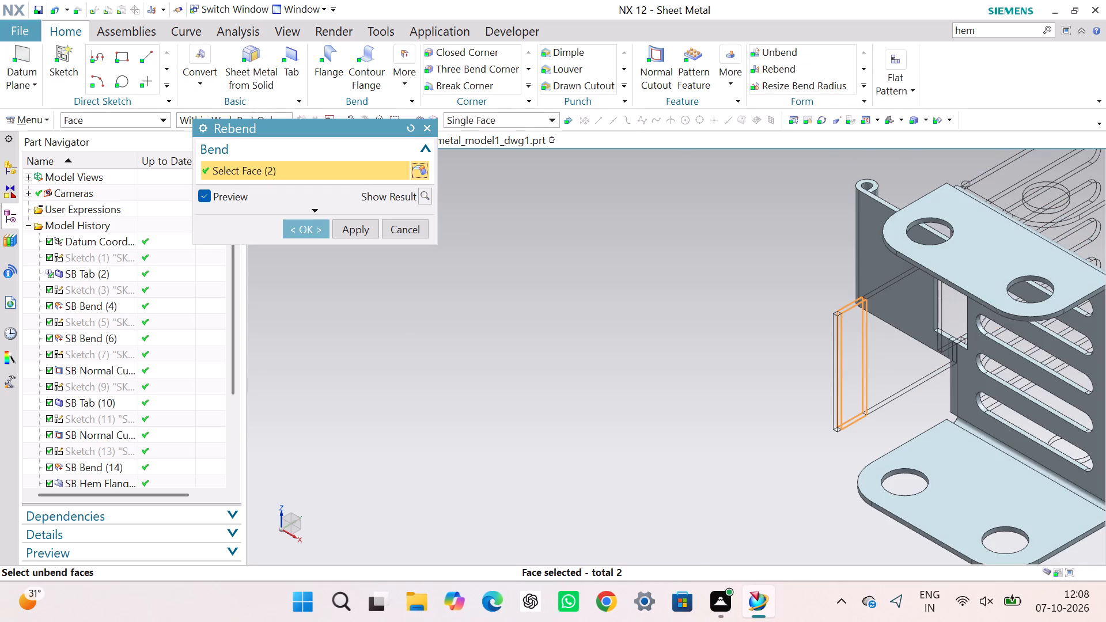
click(304, 227)
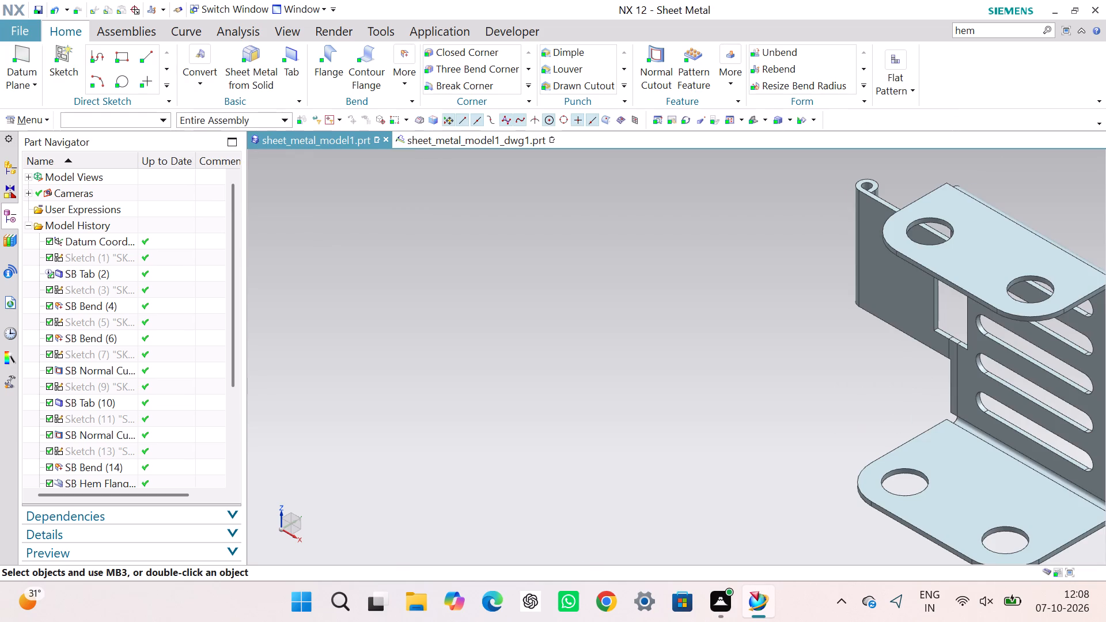
Rebend the bend between the hemmed tab and the slotted web, on both sides of the rectangular cutout.
click(783, 63)
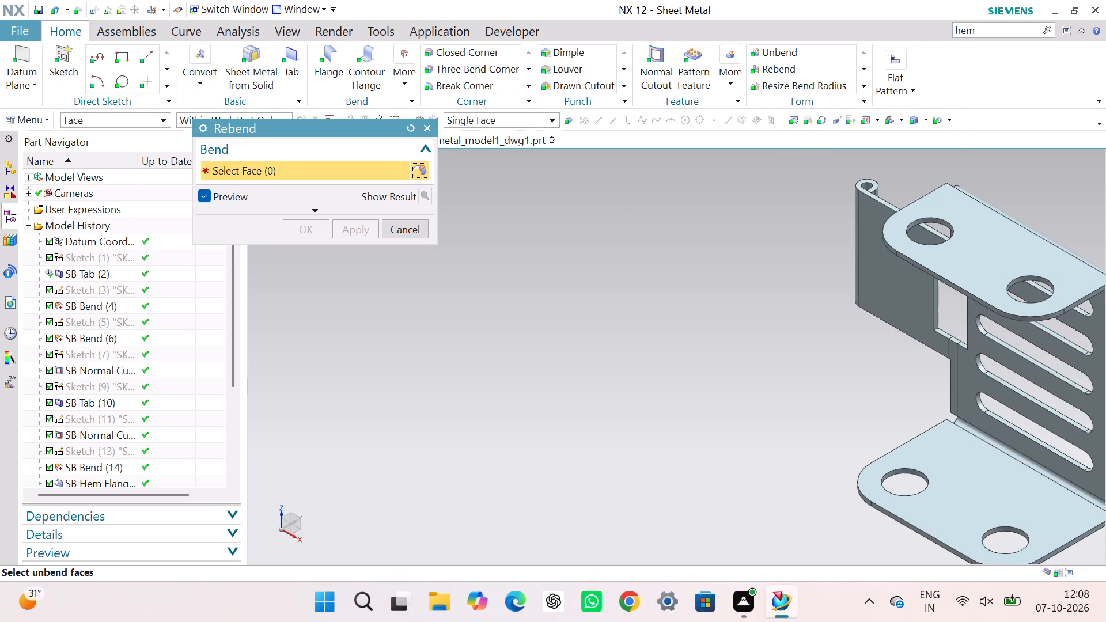
middle_drag(825, 318, 902, 205)
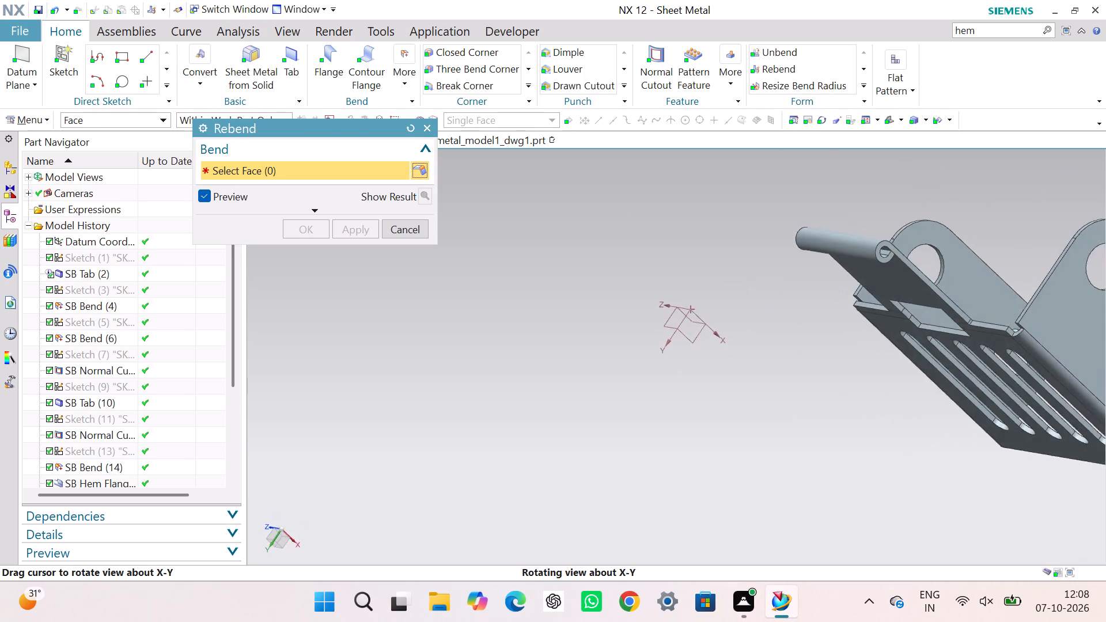
middle_drag(902, 205, 984, 166)
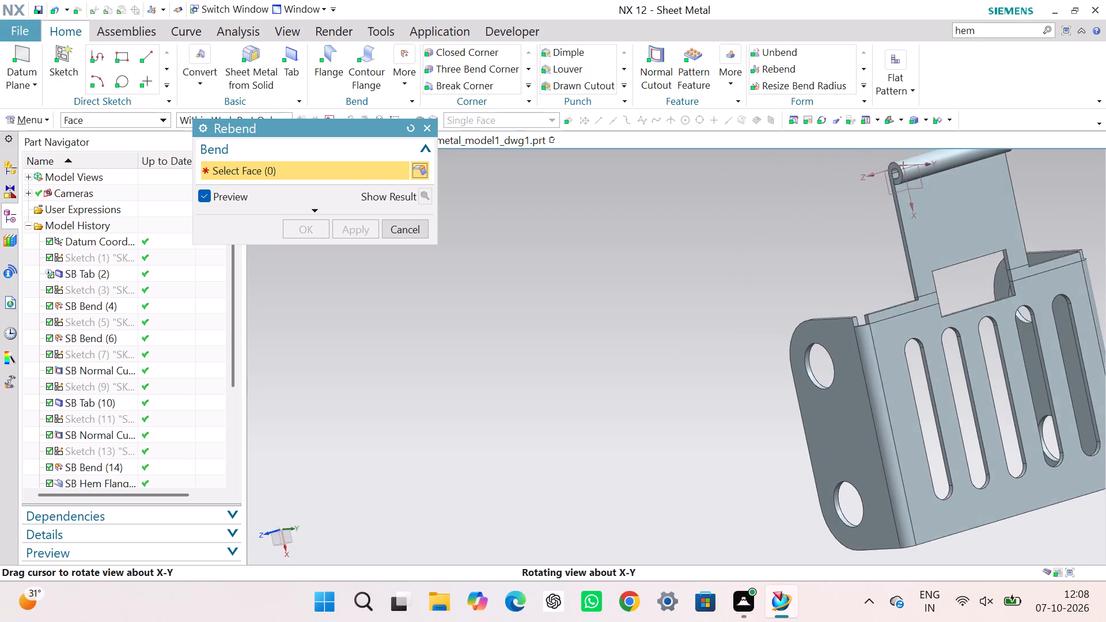
middle_drag(984, 166, 980, 177)
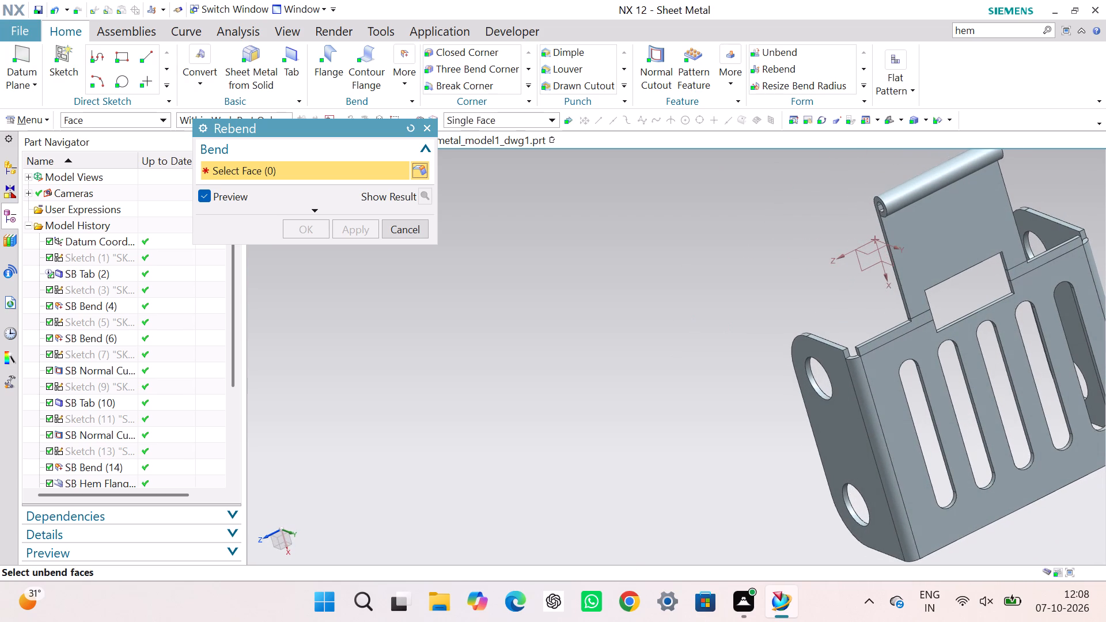
click(1055, 253)
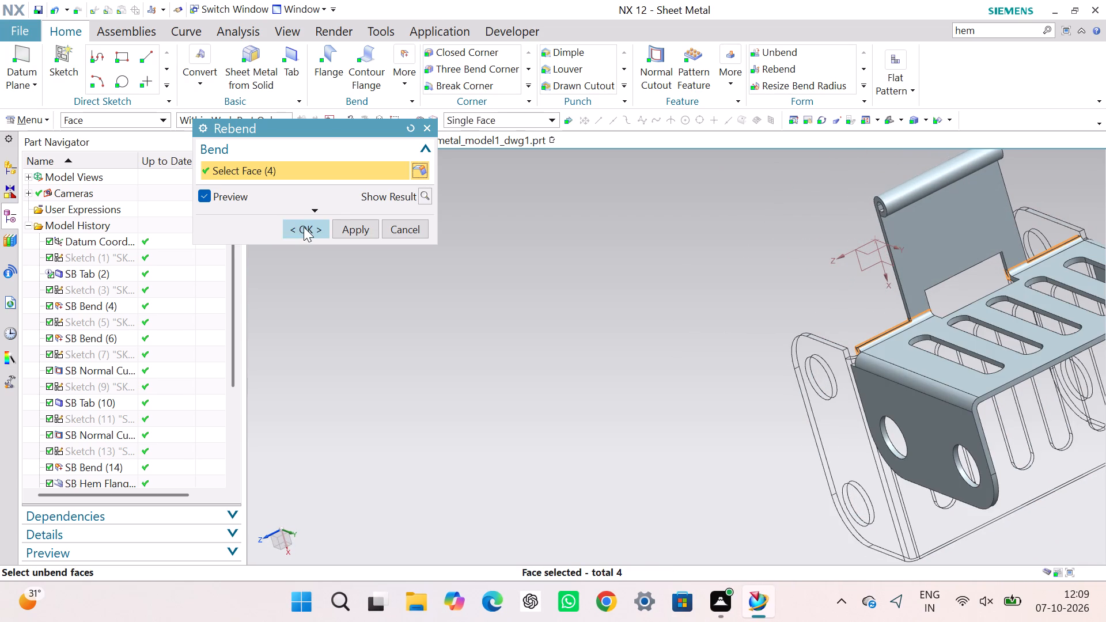
click(304, 227)
middle_drag(493, 333, 540, 322)
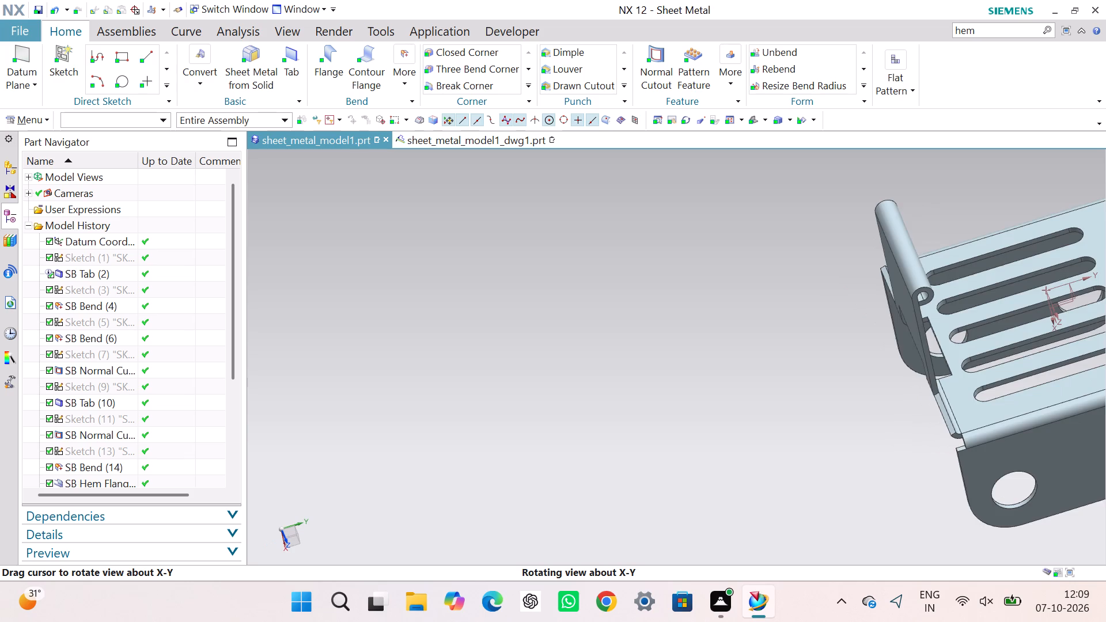
middle_drag(540, 322, 553, 324)
Switch to the sheet_metal_model1_dwg1 drawing.
click(465, 135)
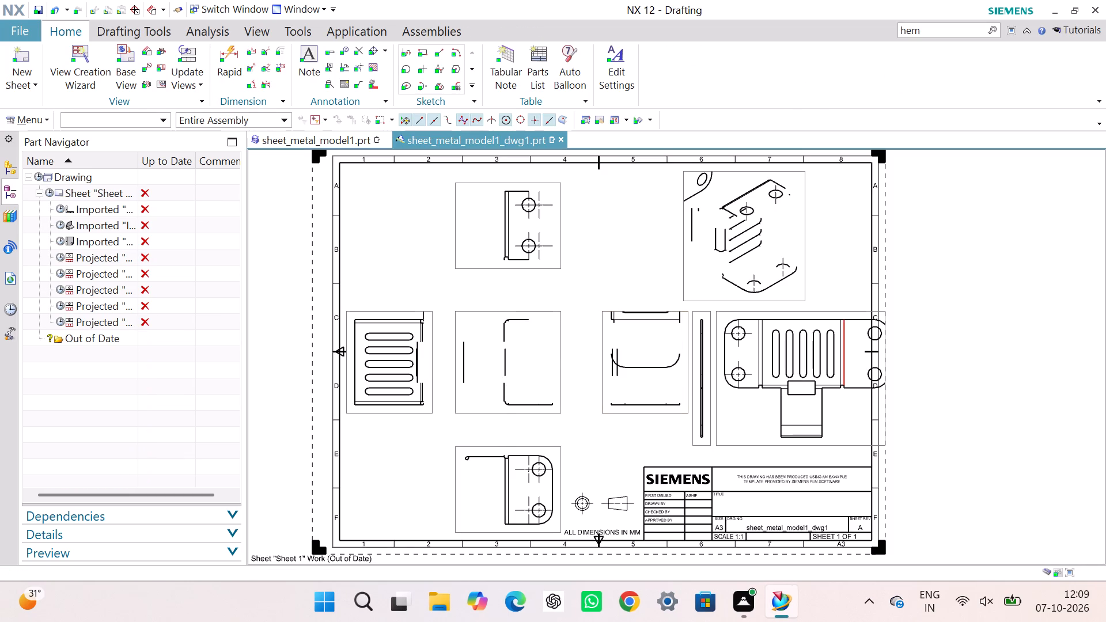
key(Escape)
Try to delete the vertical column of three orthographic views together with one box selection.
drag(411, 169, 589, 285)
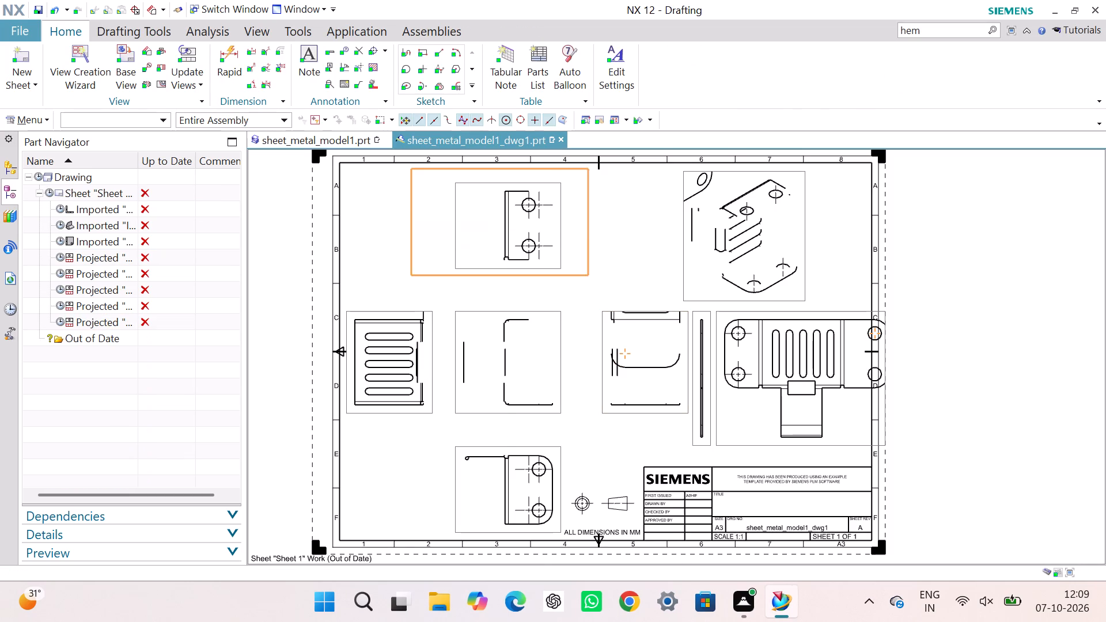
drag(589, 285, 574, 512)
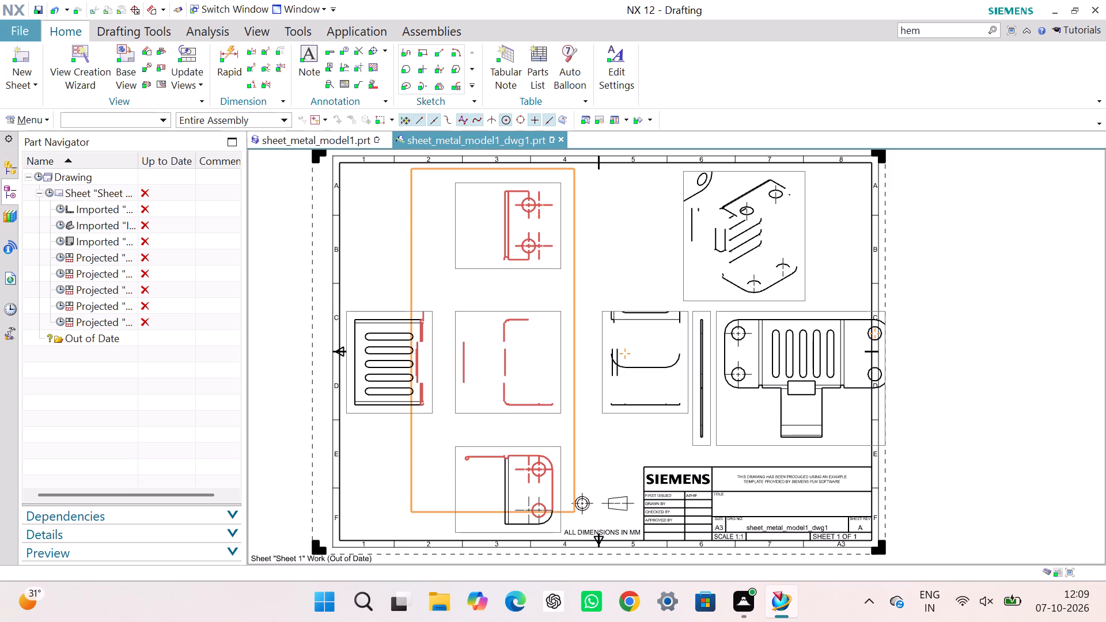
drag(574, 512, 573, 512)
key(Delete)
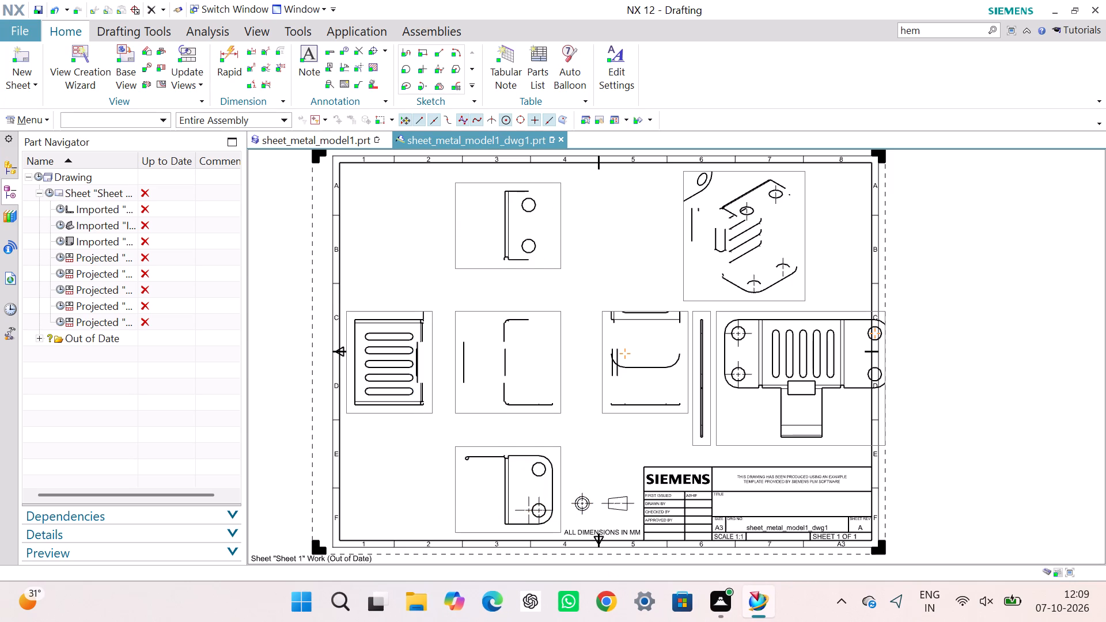
Delete the five orthographic views and the isometric view of the folded part, keeping the flat pattern view and its edge view.
click(559, 260)
key(Delete)
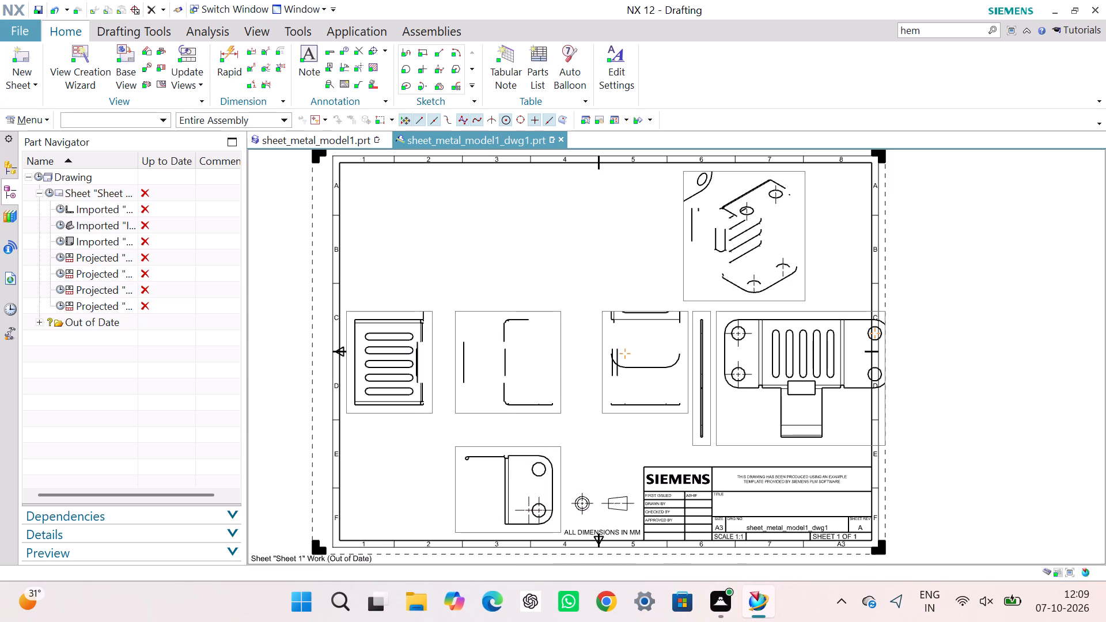
click(560, 323)
key(Delete)
click(599, 320)
key(Delete)
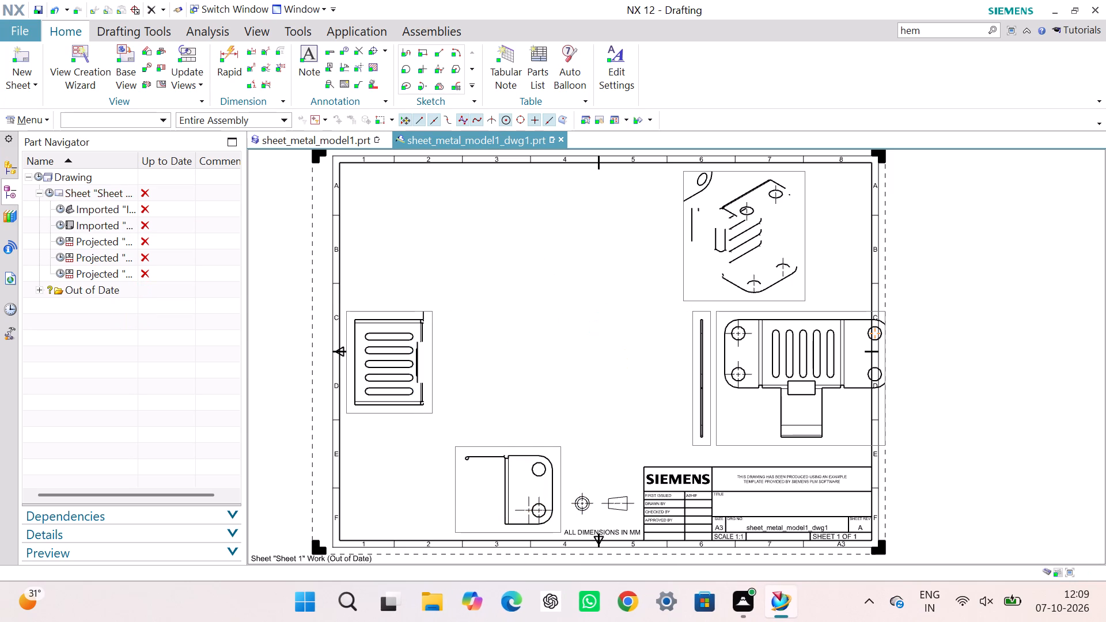
click(431, 339)
key(Delete)
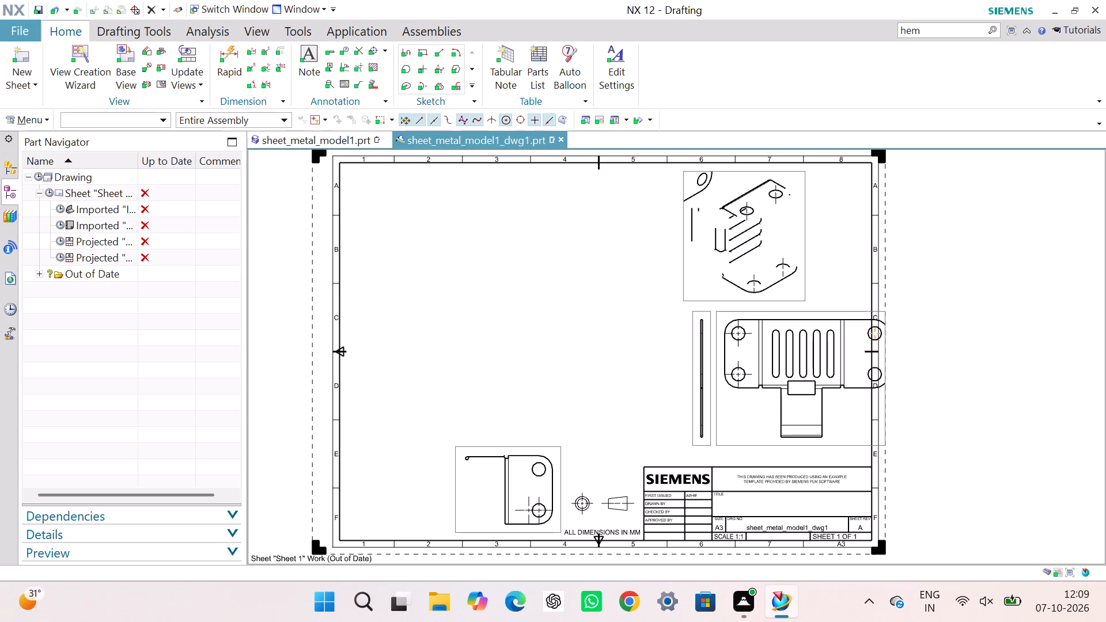
click(487, 445)
key(Delete)
click(681, 270)
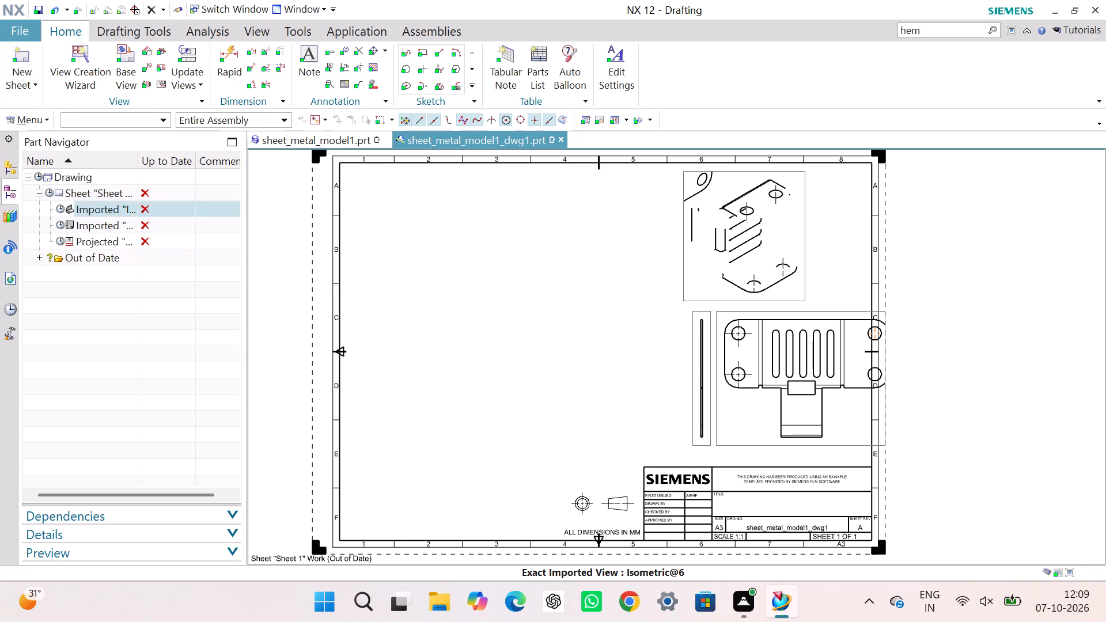
key(Delete)
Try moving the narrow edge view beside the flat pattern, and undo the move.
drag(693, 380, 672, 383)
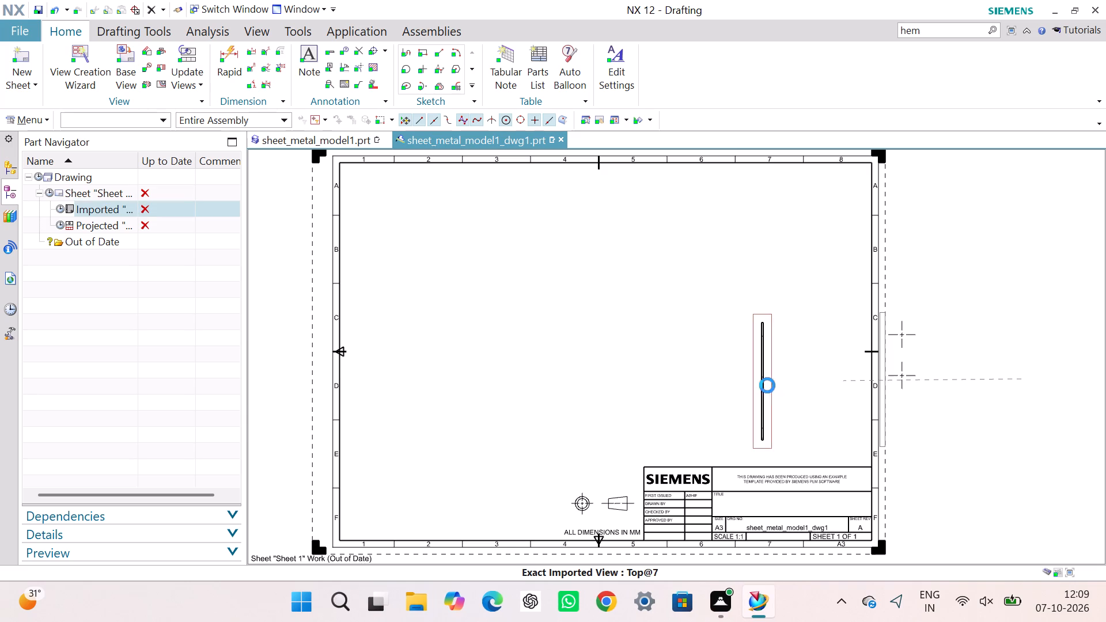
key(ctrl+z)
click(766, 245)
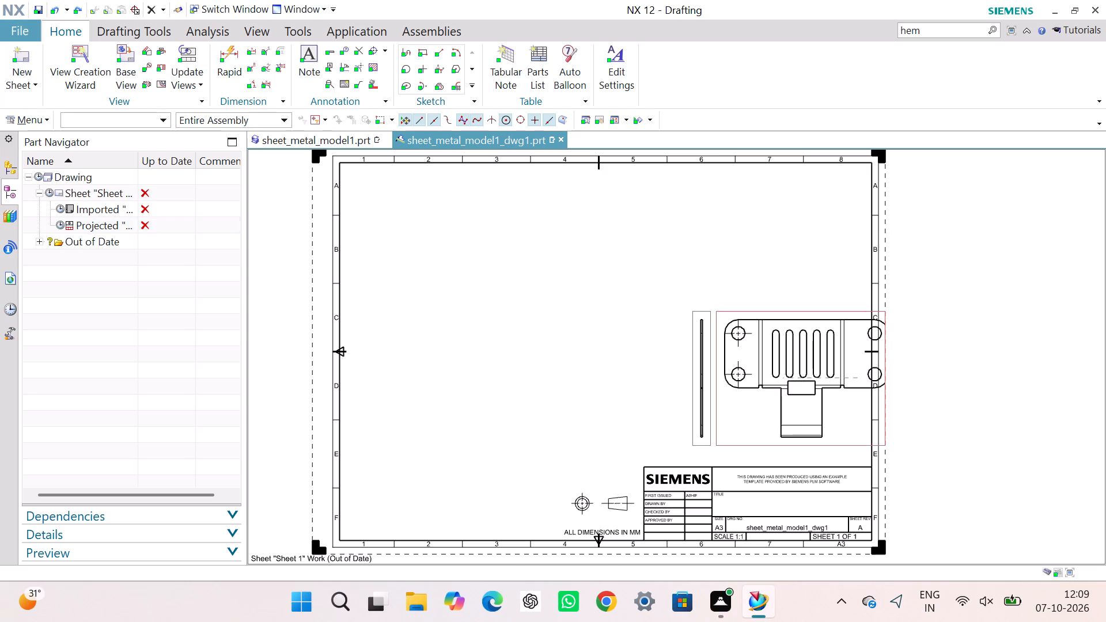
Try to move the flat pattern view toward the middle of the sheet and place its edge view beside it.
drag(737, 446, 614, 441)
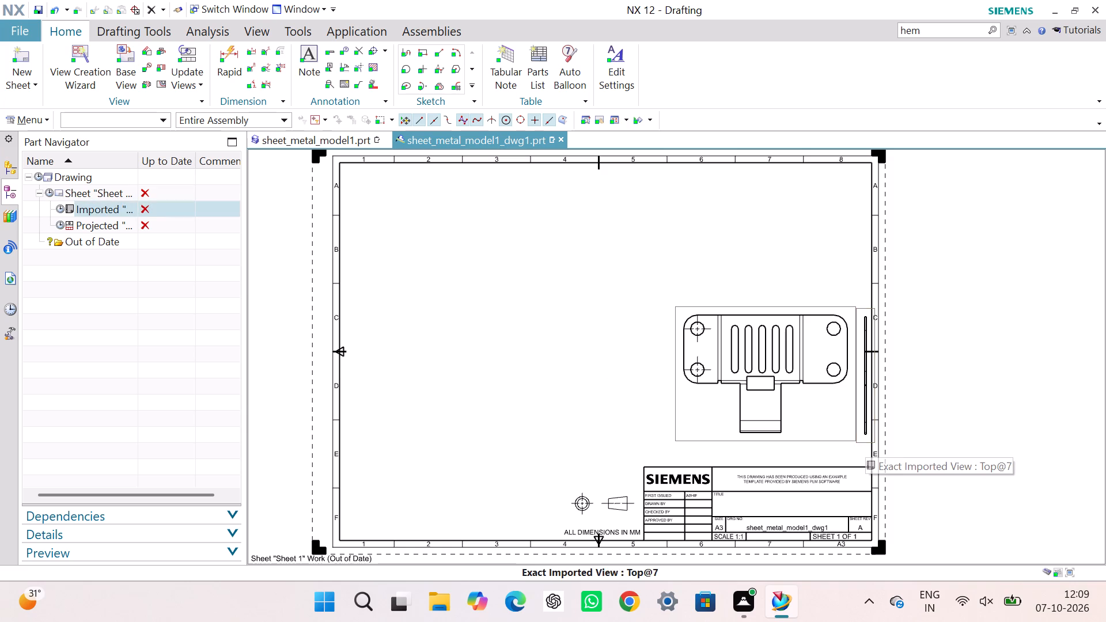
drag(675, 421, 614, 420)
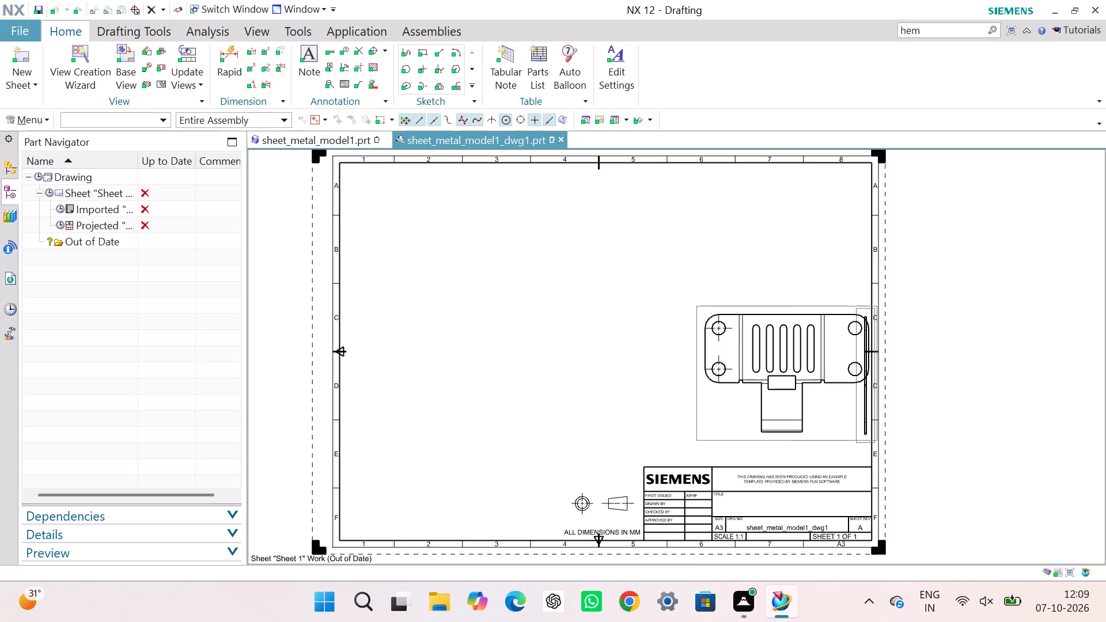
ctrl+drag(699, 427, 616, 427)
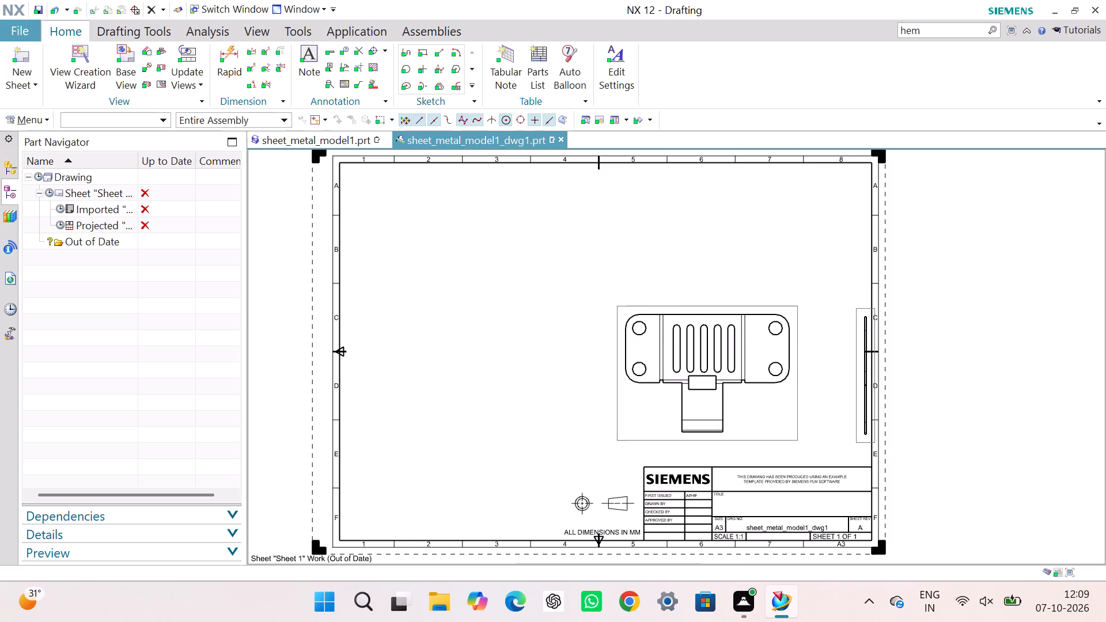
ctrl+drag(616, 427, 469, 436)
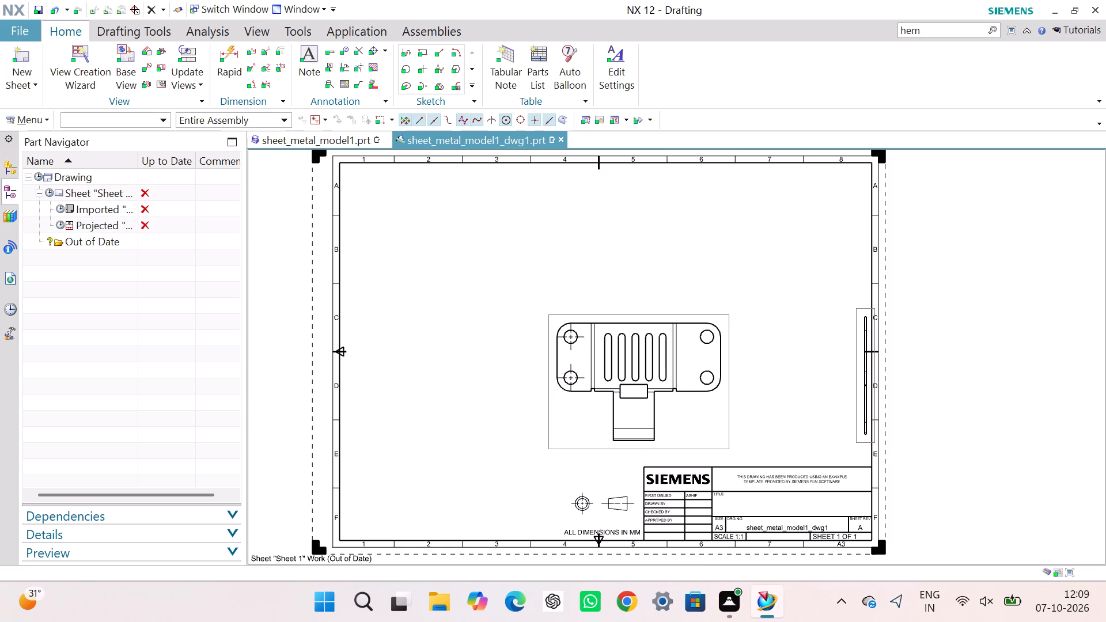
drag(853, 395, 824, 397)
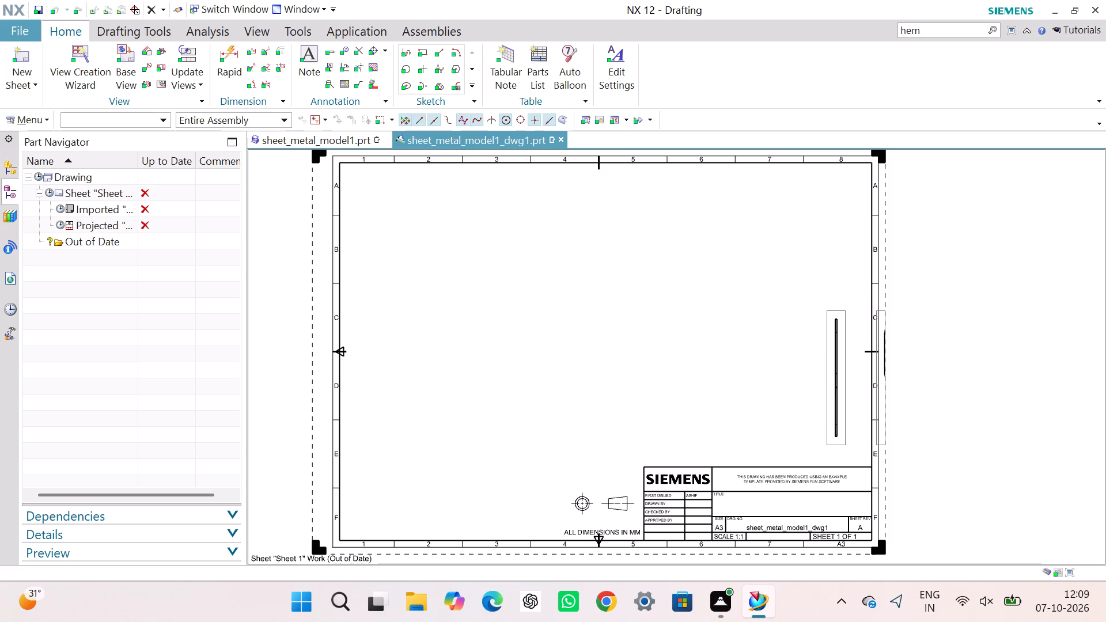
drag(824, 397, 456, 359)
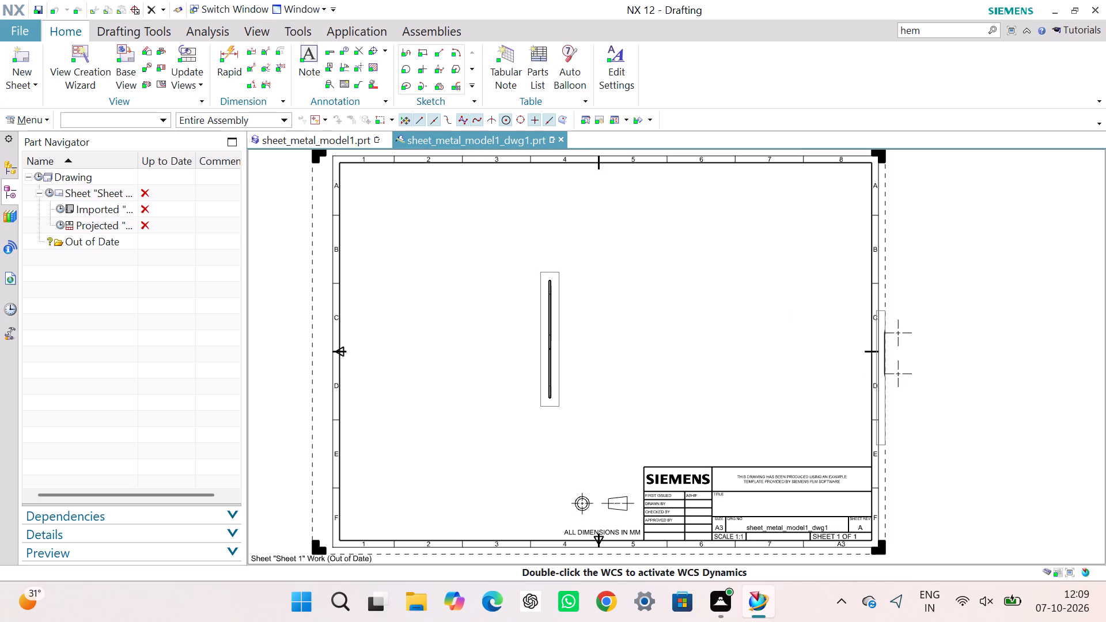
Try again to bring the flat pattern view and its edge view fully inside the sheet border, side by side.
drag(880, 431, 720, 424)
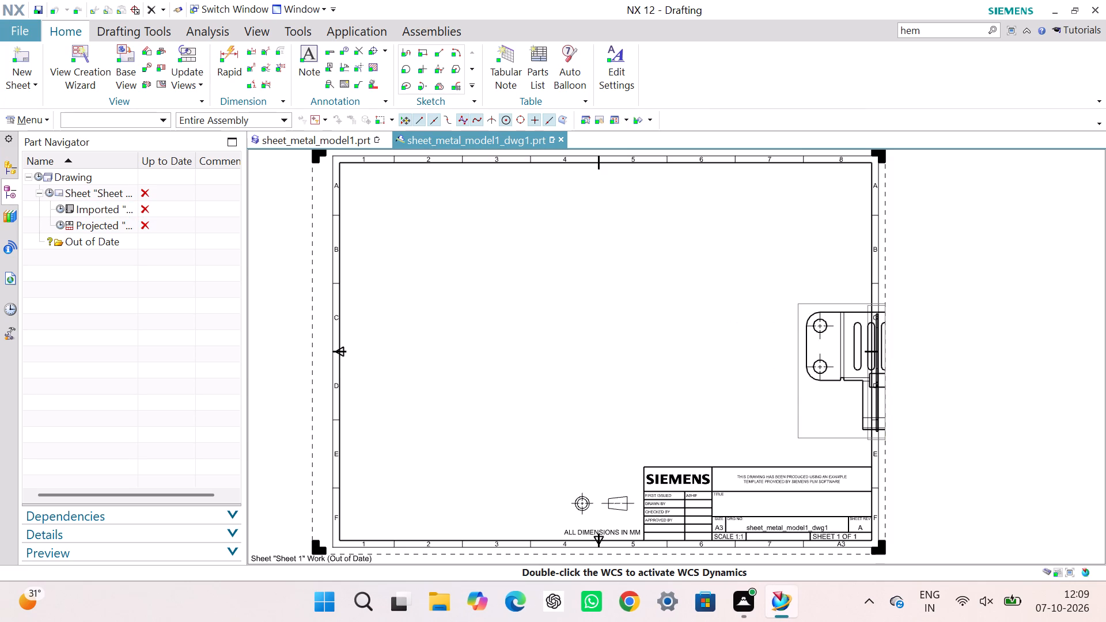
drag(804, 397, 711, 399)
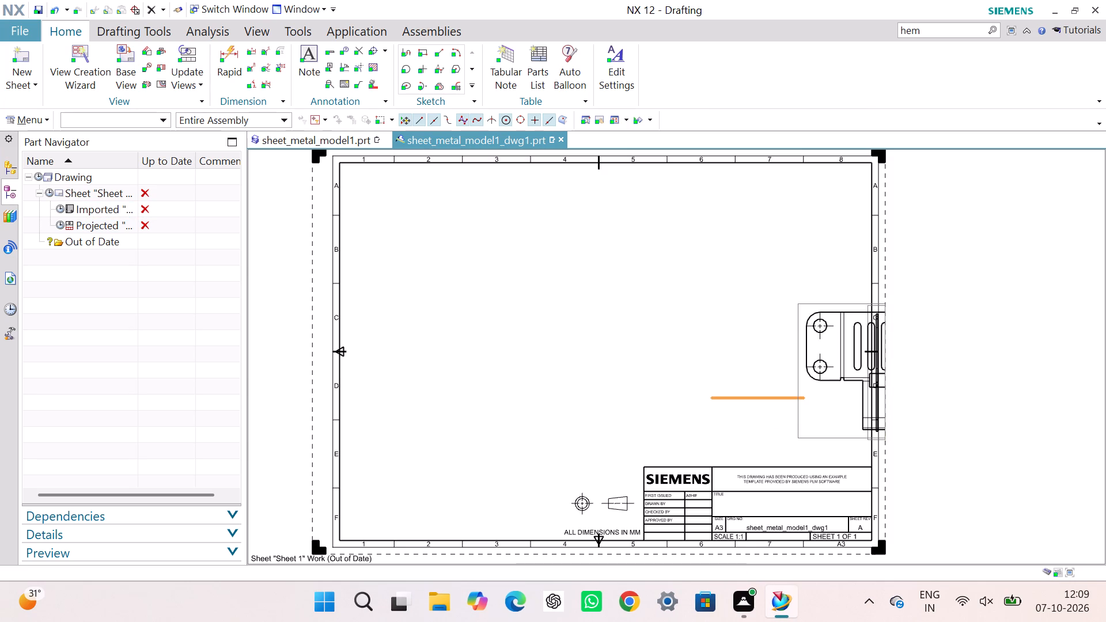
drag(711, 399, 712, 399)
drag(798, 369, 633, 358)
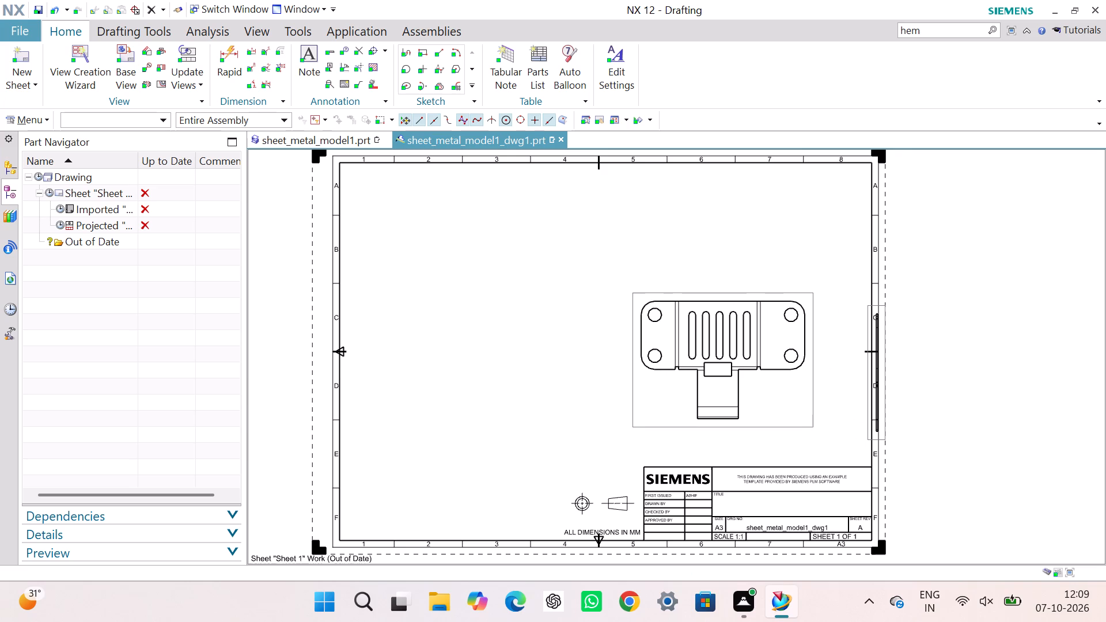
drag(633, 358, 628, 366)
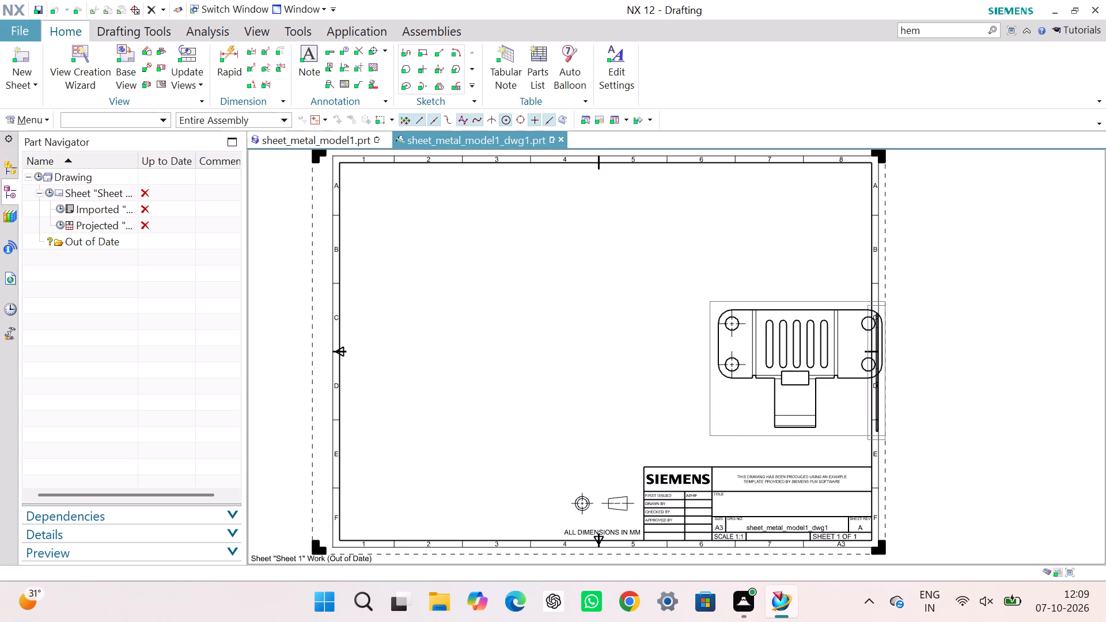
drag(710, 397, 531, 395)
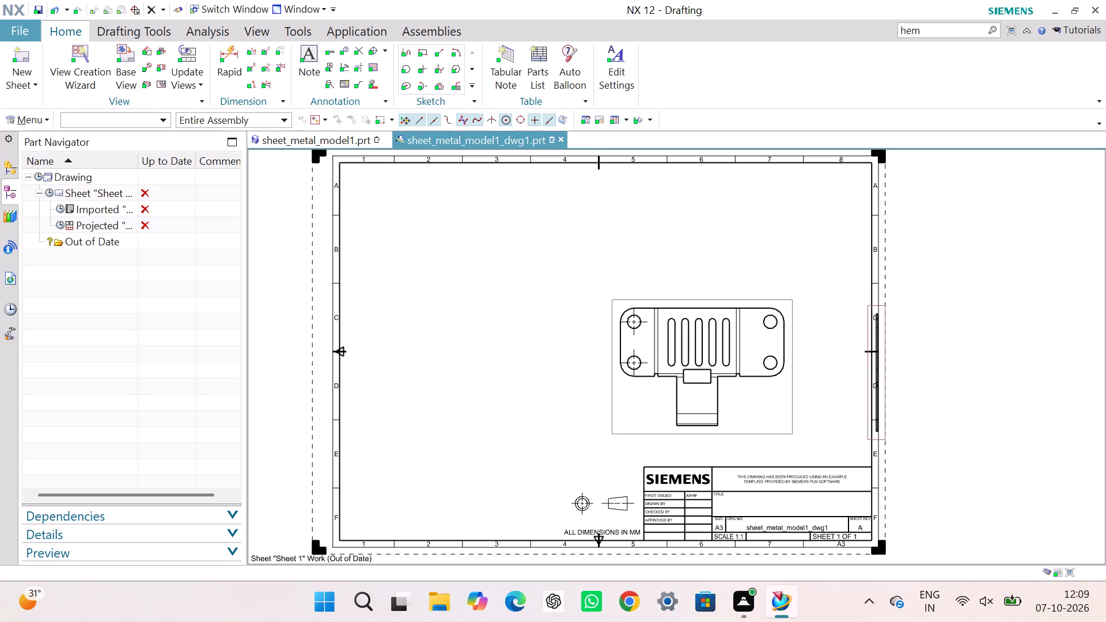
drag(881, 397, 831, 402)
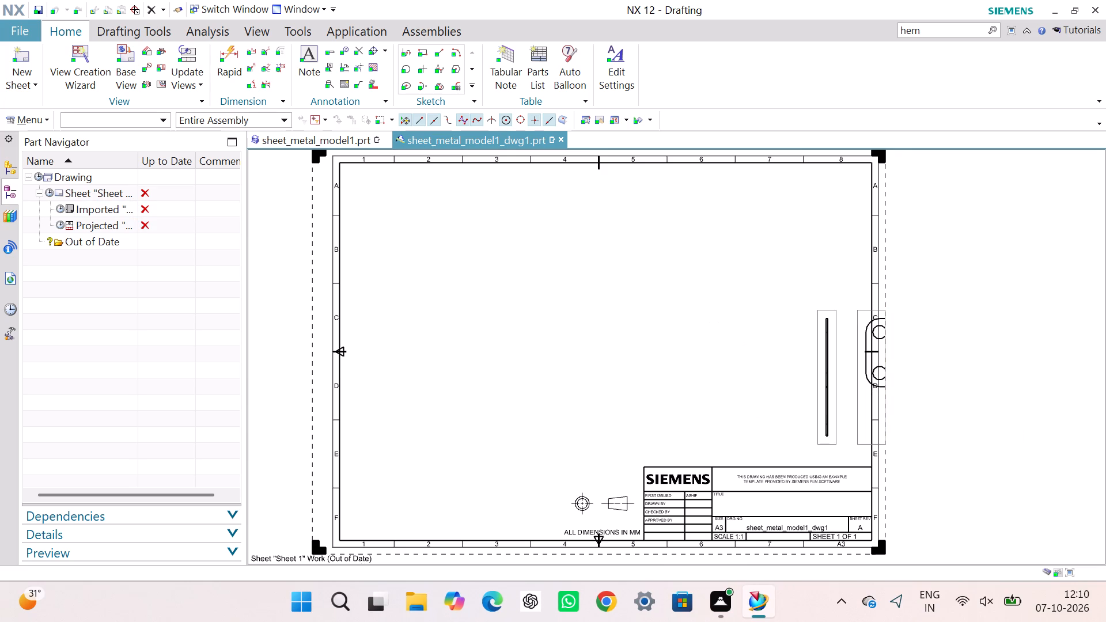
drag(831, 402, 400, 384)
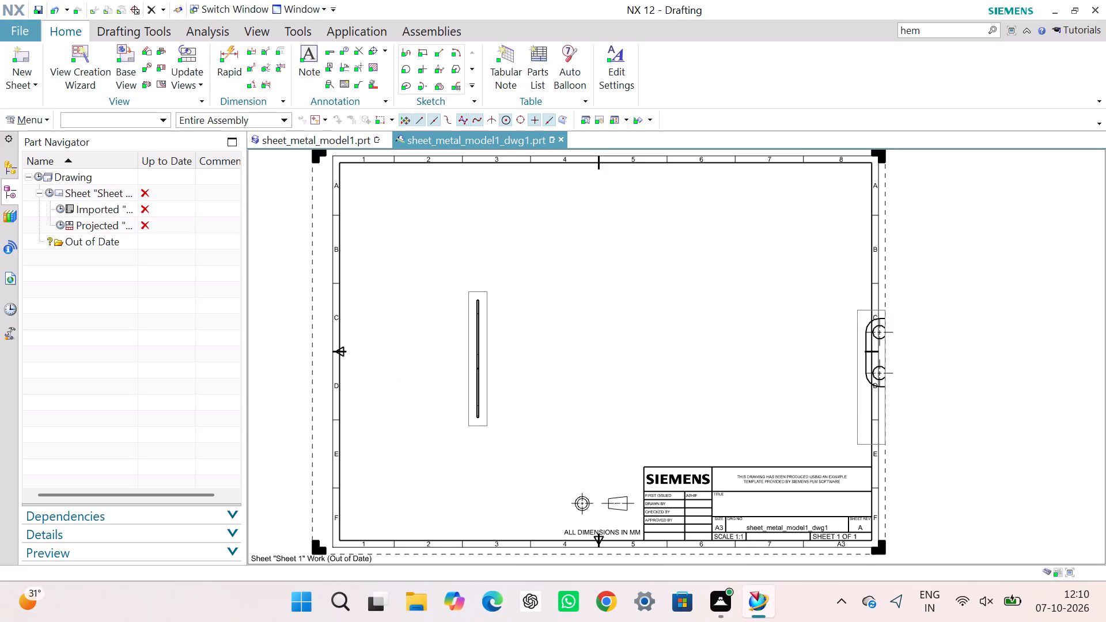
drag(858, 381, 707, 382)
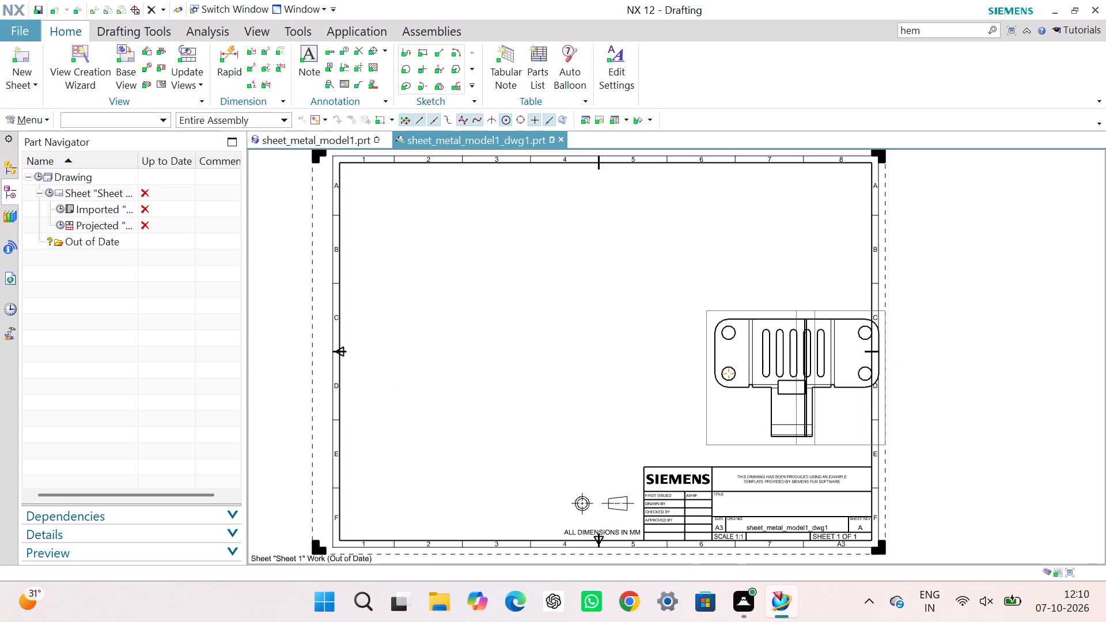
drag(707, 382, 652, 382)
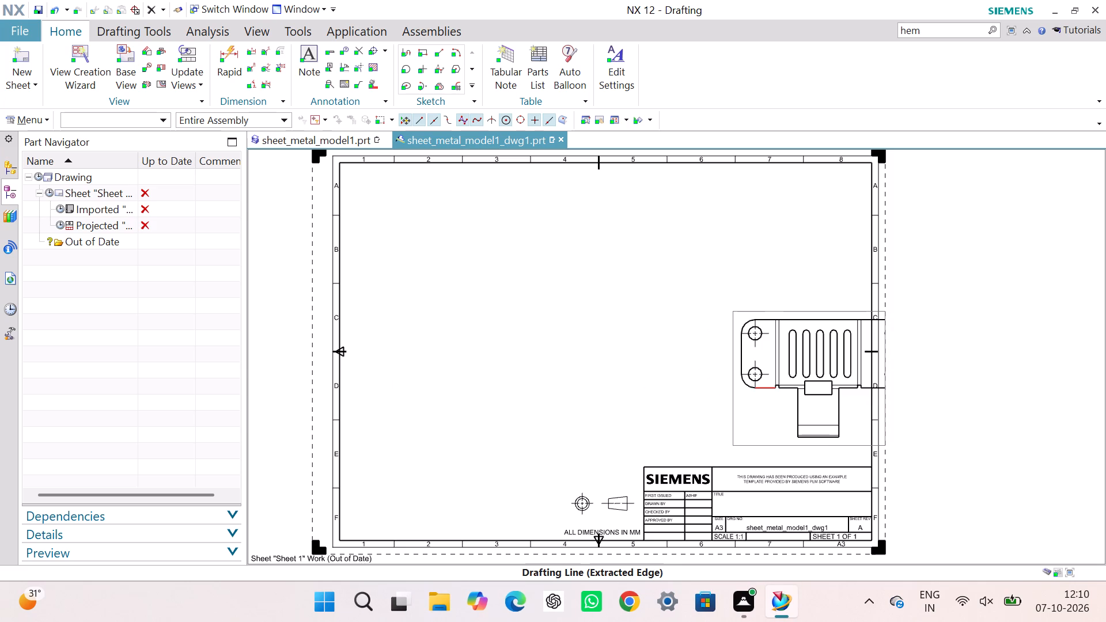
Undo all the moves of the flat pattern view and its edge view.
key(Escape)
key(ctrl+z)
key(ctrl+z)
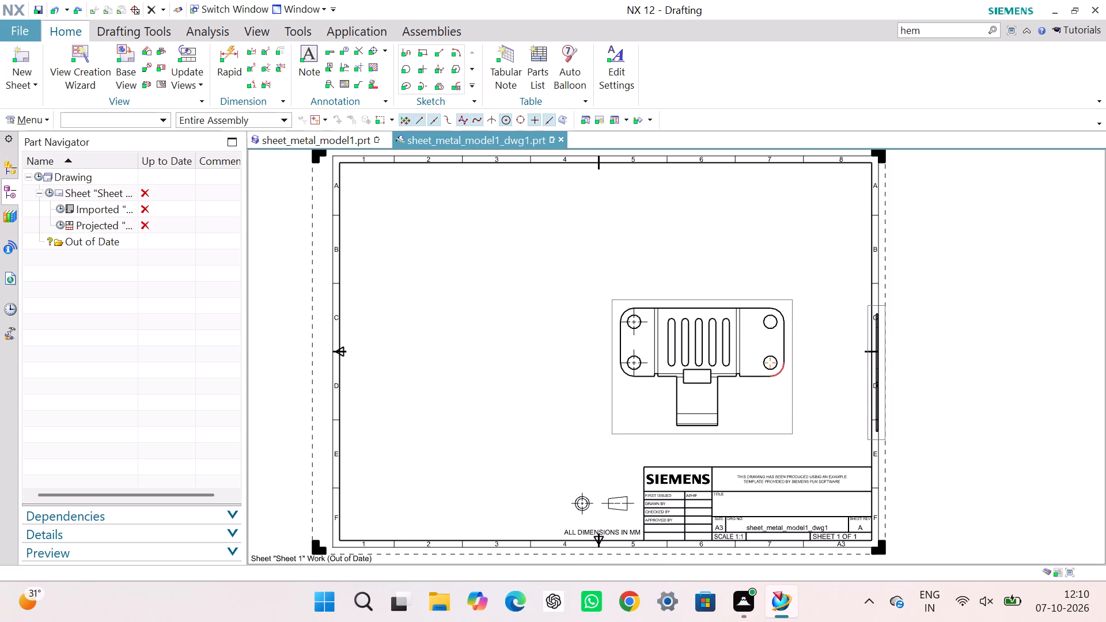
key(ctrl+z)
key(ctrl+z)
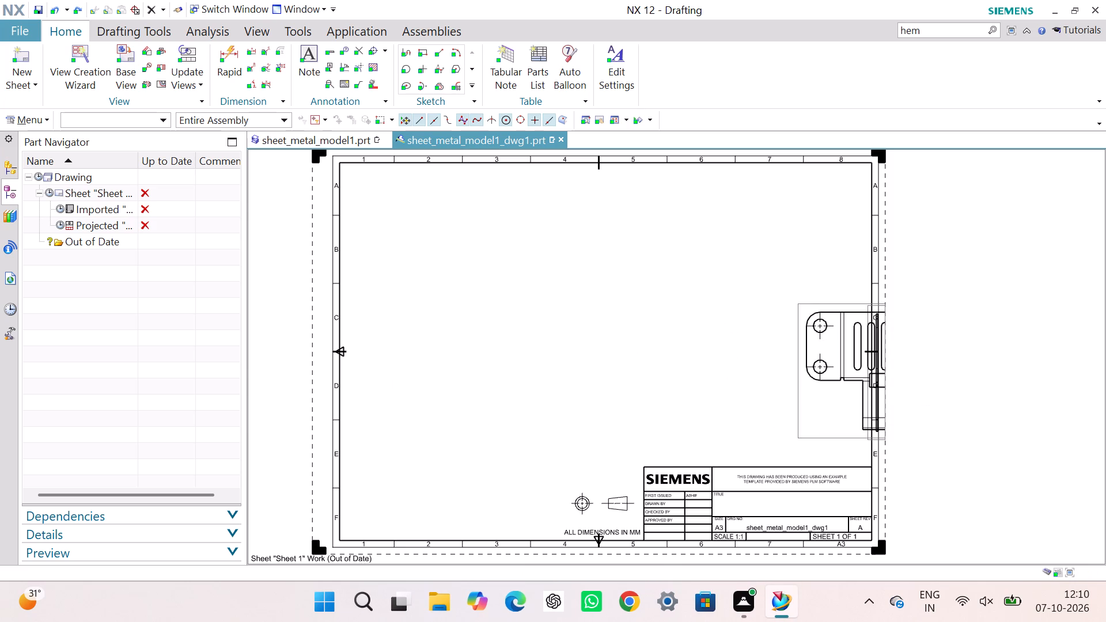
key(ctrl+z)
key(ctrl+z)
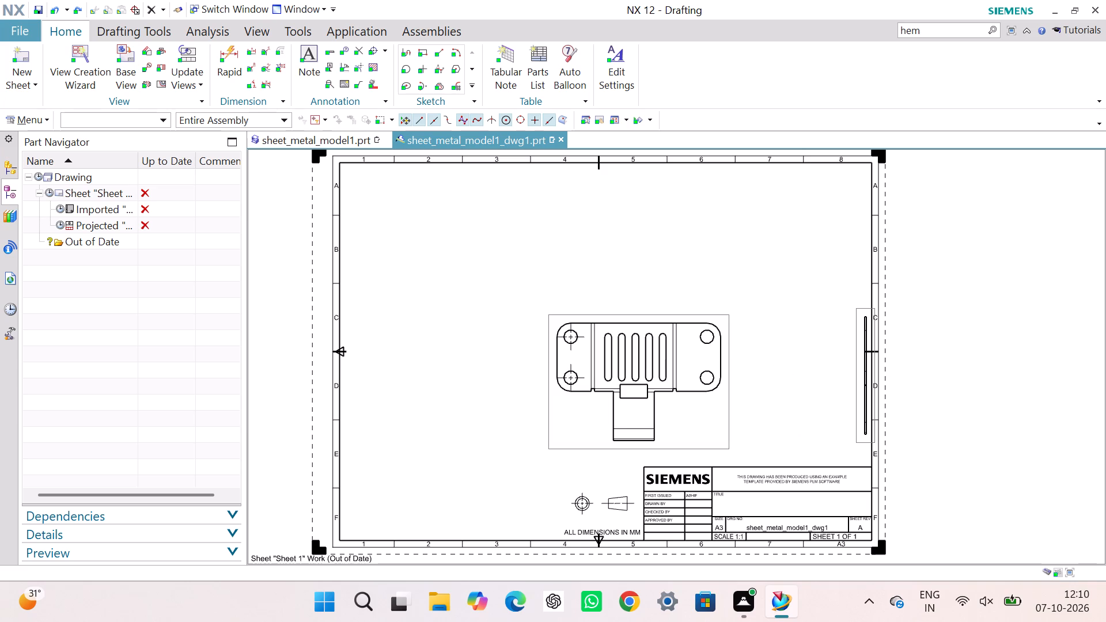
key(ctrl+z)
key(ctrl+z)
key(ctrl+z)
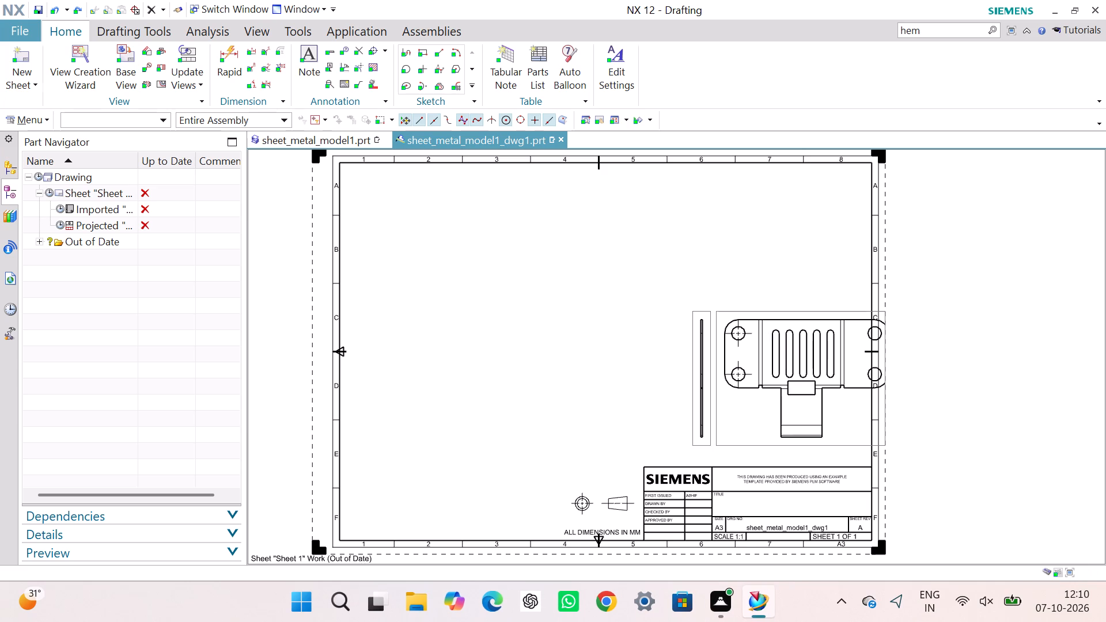
Undo the deletion of the five orthographic views and the isometric view of the folded part.
key(ctrl+z)
key(ctrl+z)
key(ctrl+z)
key(ctrl+z)
key(ctrl+z)
key(ctrl+z)
key(ctrl+z)
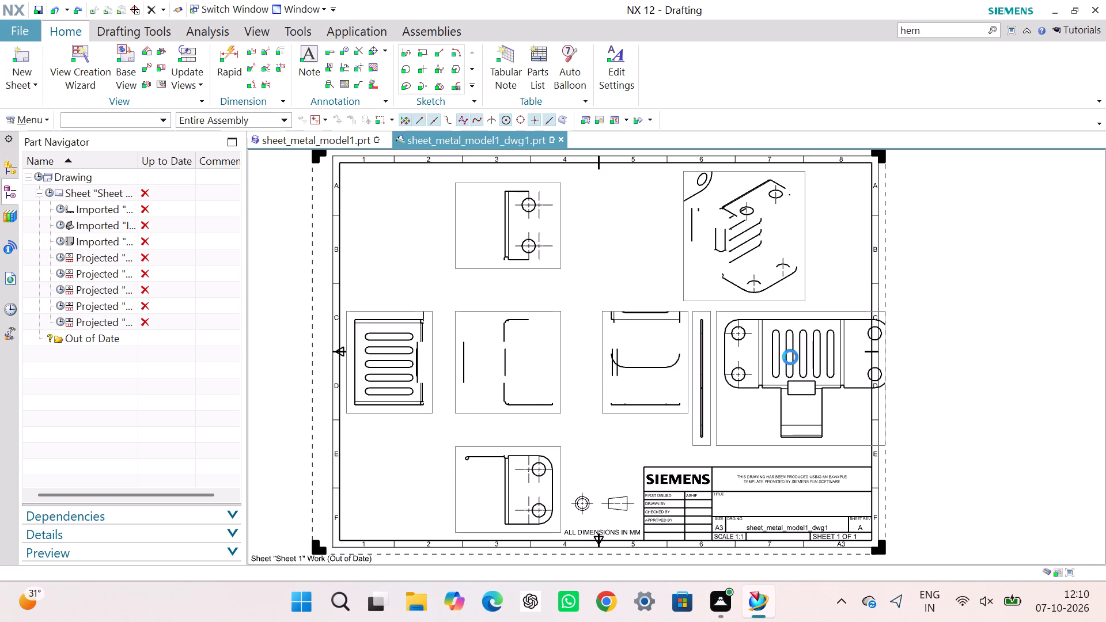
Undo the rebends in sheet_metal_model1 back to the fully flattened part.
key(ctrl+z)
key(ctrl+z)
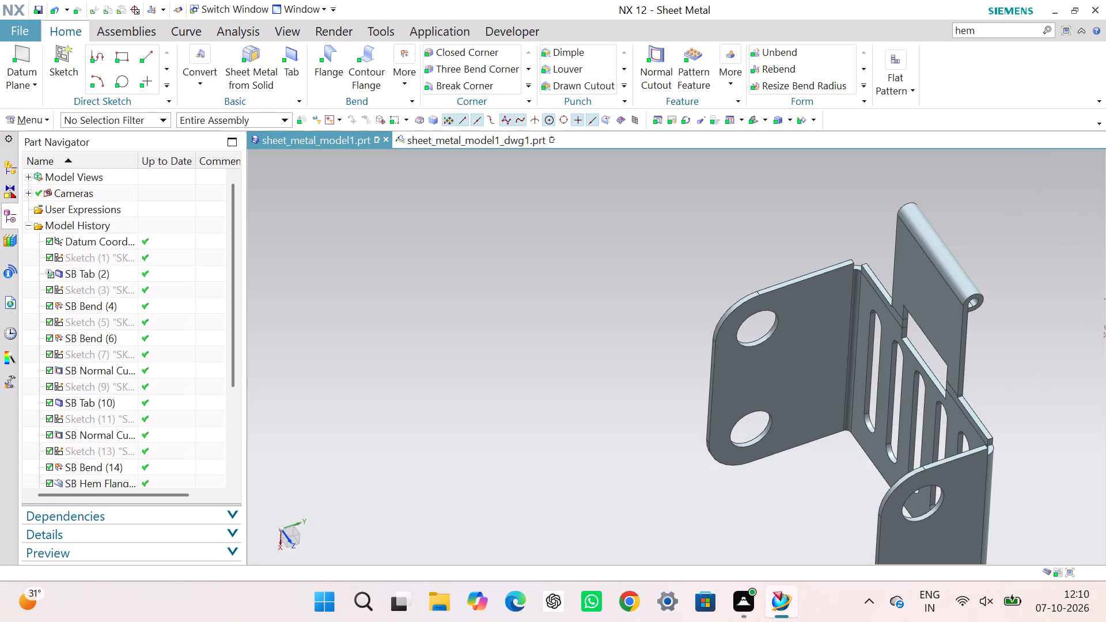
click(488, 145)
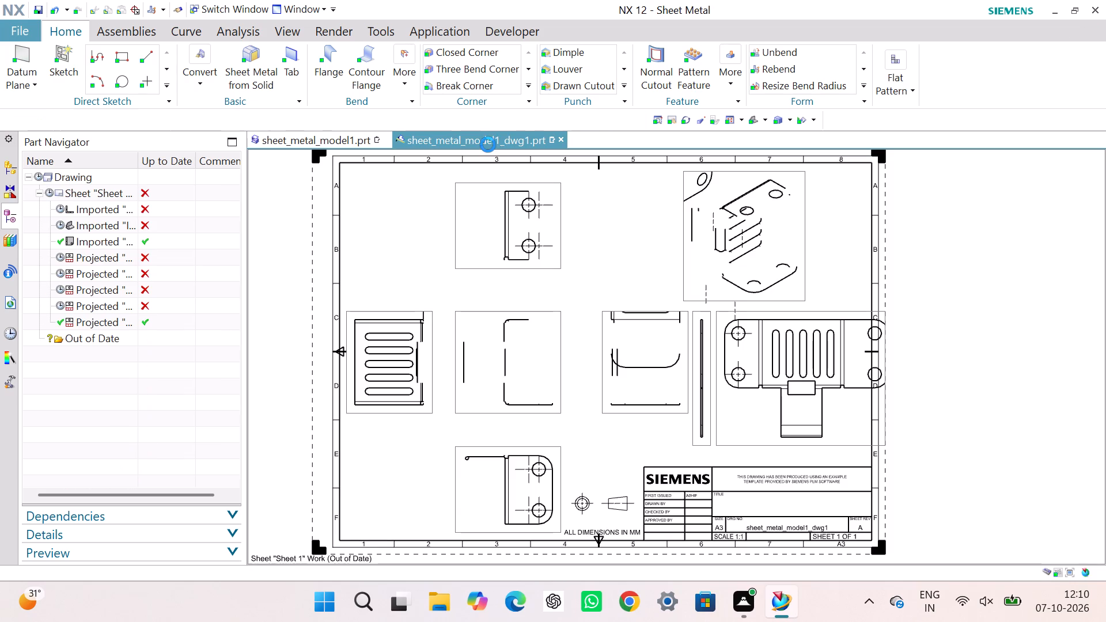
key(ctrl+z)
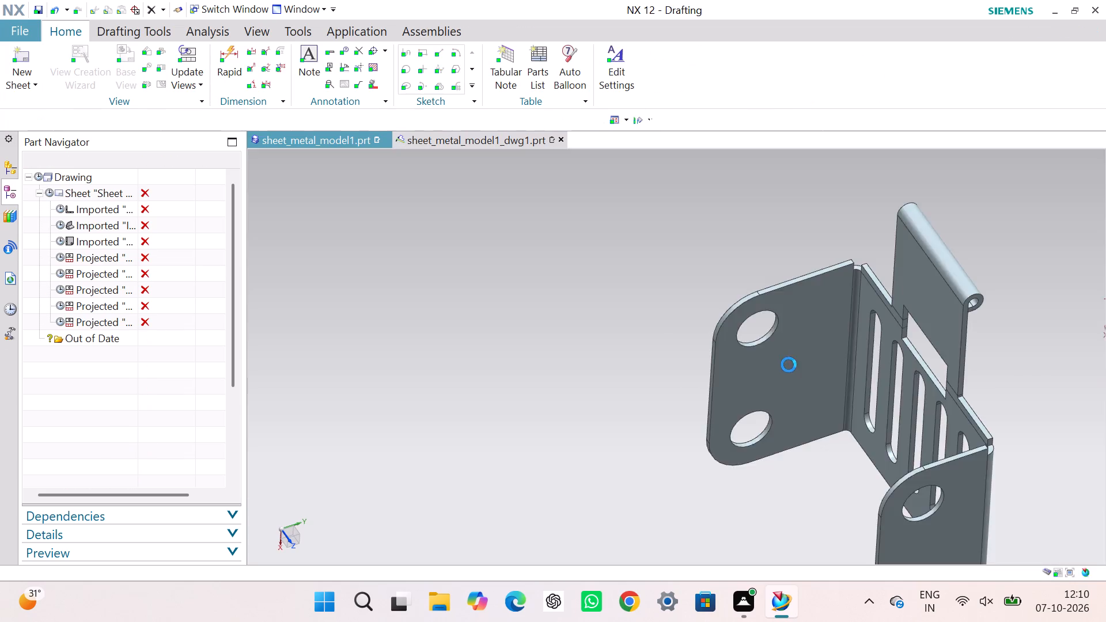
key(ctrl+z)
key(ctrl+z)
key(ctrl+z)
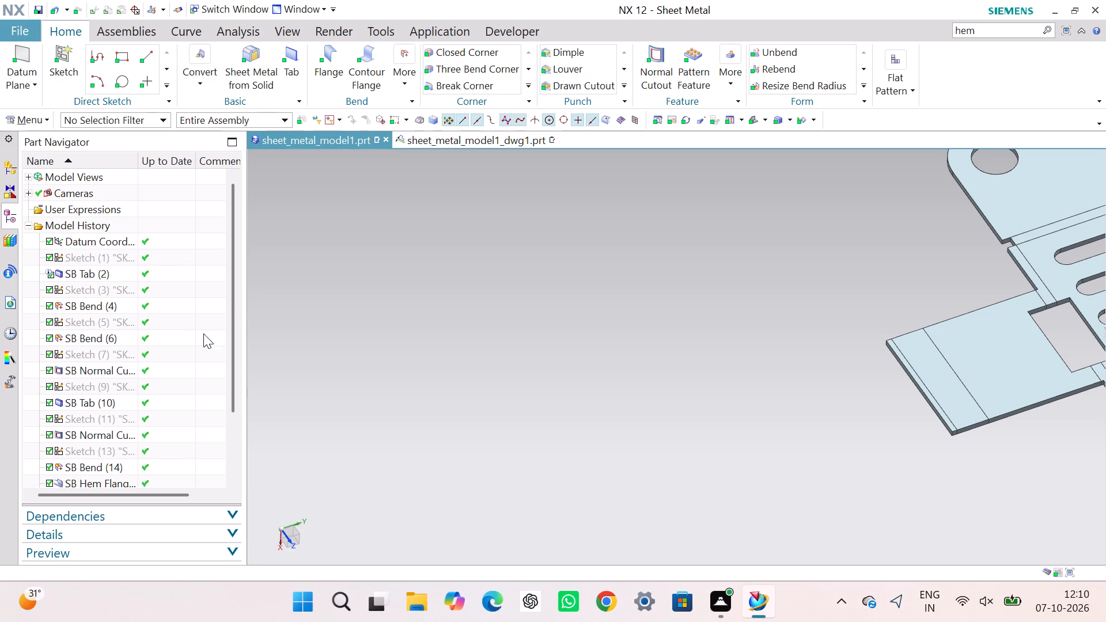
right_click(447, 304)
click(797, 400)
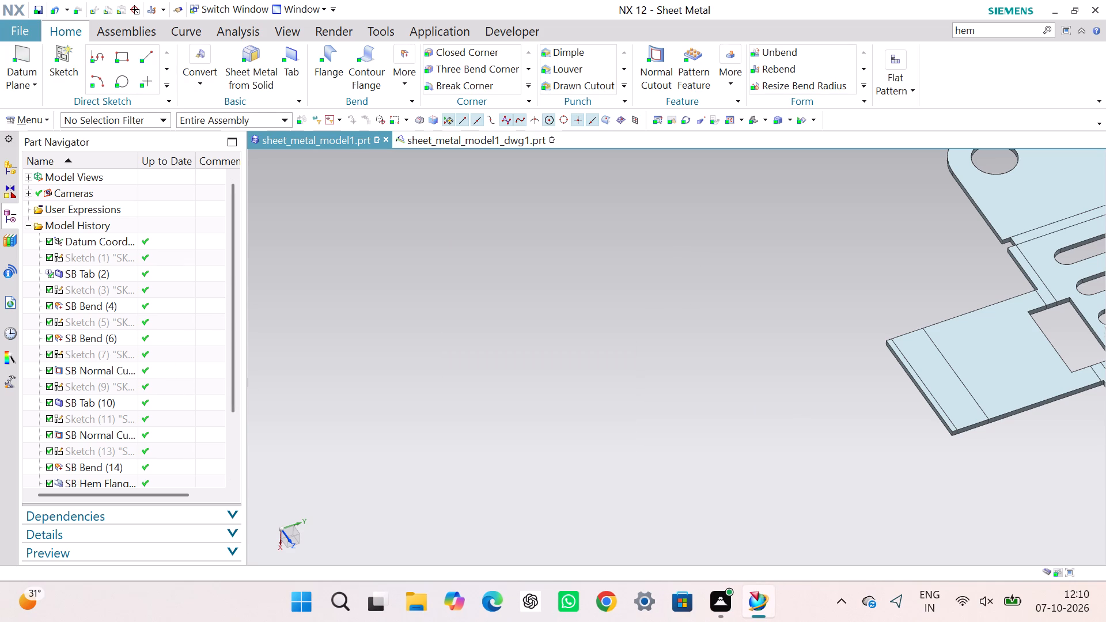
scroll(797, 400, up, 5)
scroll(797, 400, down, 11)
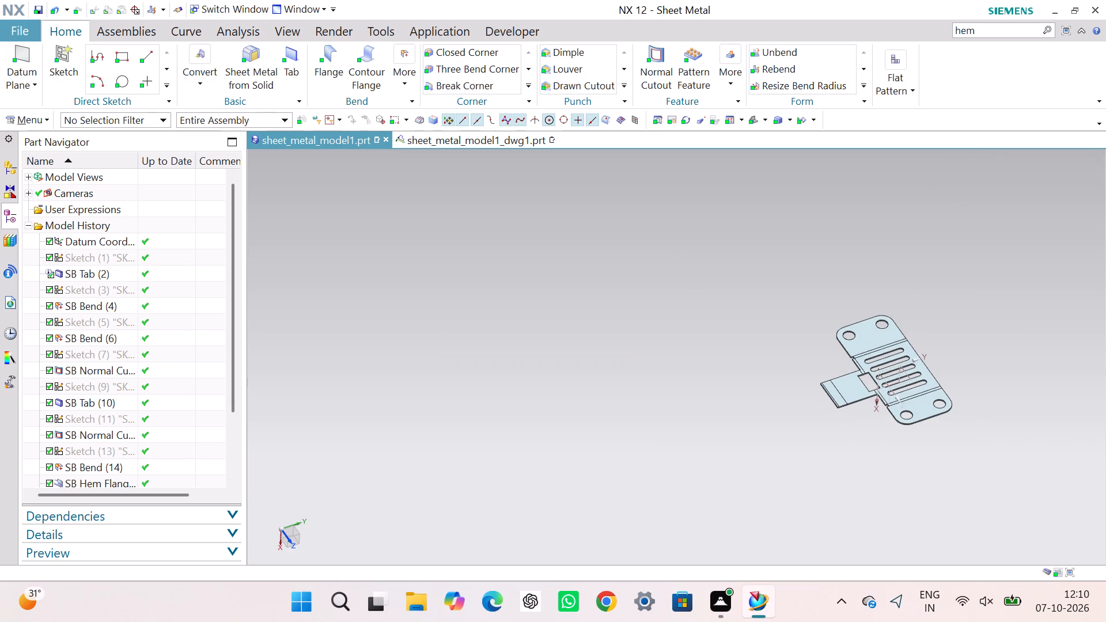
Undo the placement of the imported flat pattern view and its projected edge view on the drawing sheet.
key(ctrl+z)
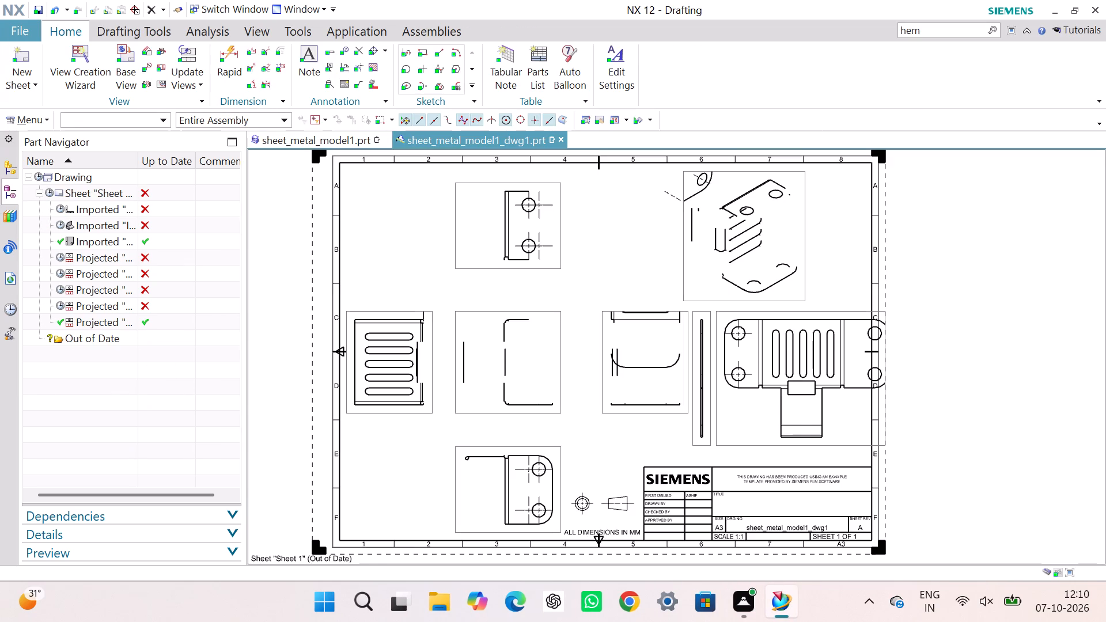
key(ctrl+z)
key(ctrl+z)
key(ctrl+z)
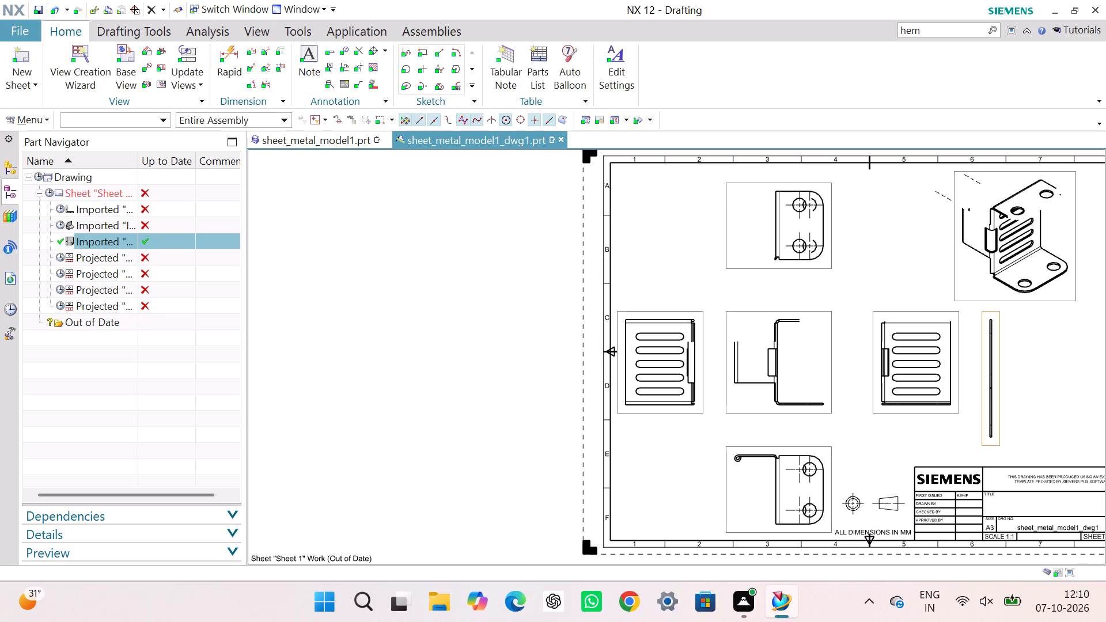
key(ctrl+z)
key(ctrl+z)
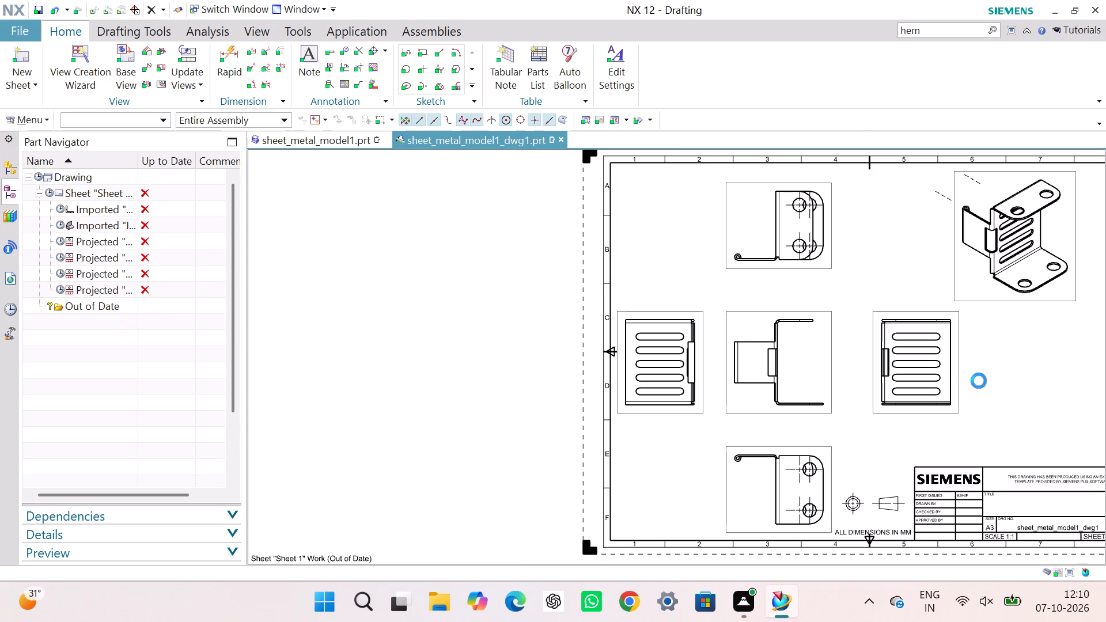
Undo the unbends in sheet_metal_model1 back to the folded part with the hem flange as its last feature.
key(ctrl+z)
key(ctrl+z)
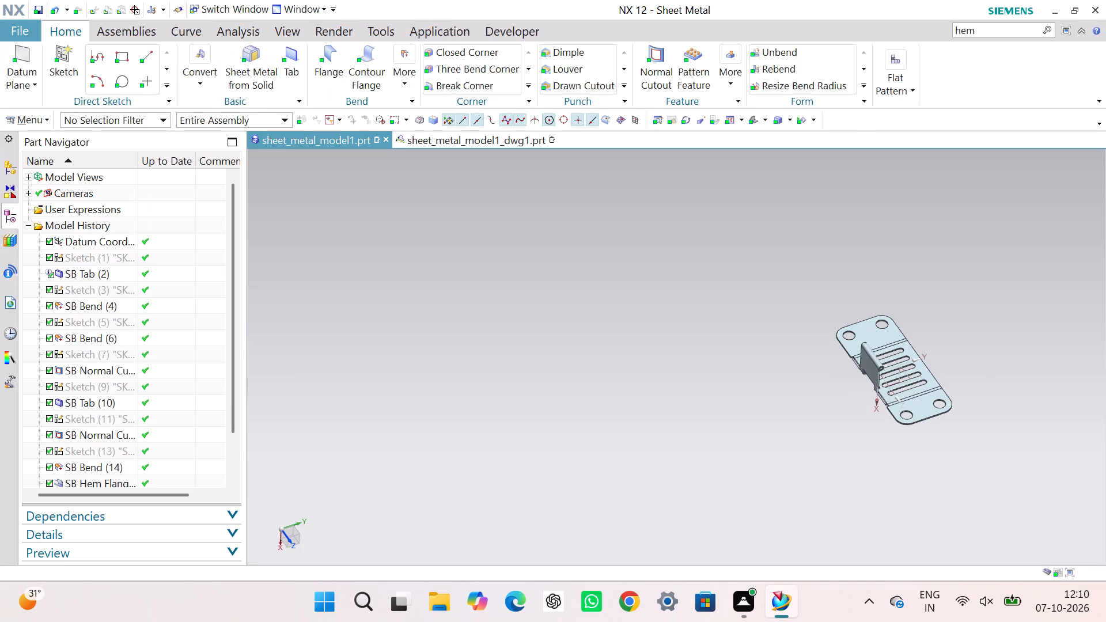
key(ctrl+z)
key(ctrl+z)
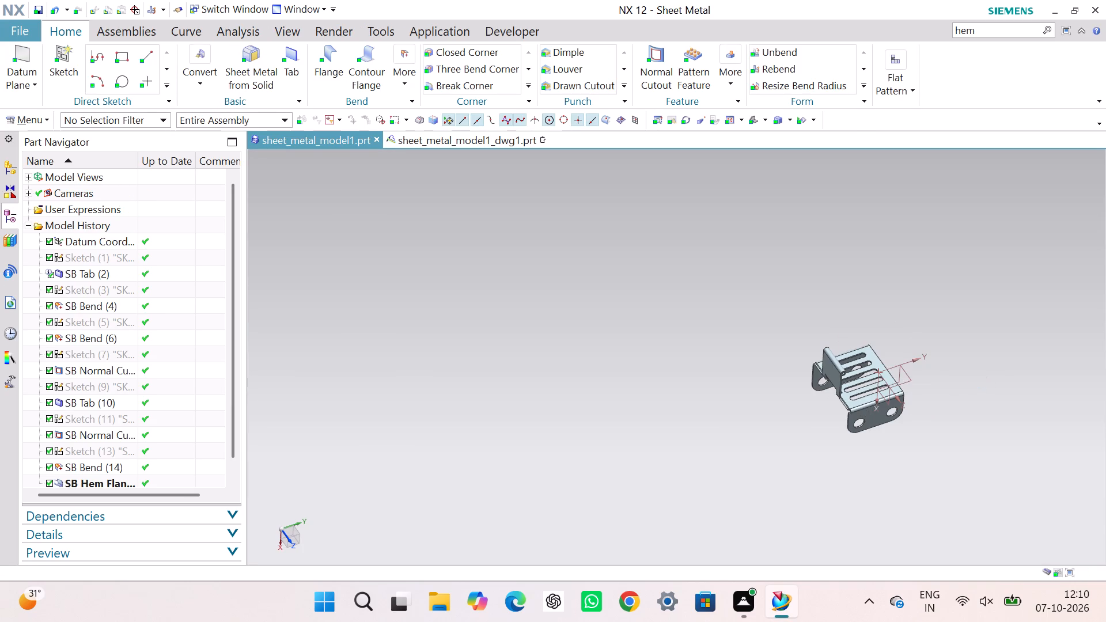
Orient the model to the isometric view and rotate it to inspect the folded part's slotted face, flanges and hem.
right_click(674, 319)
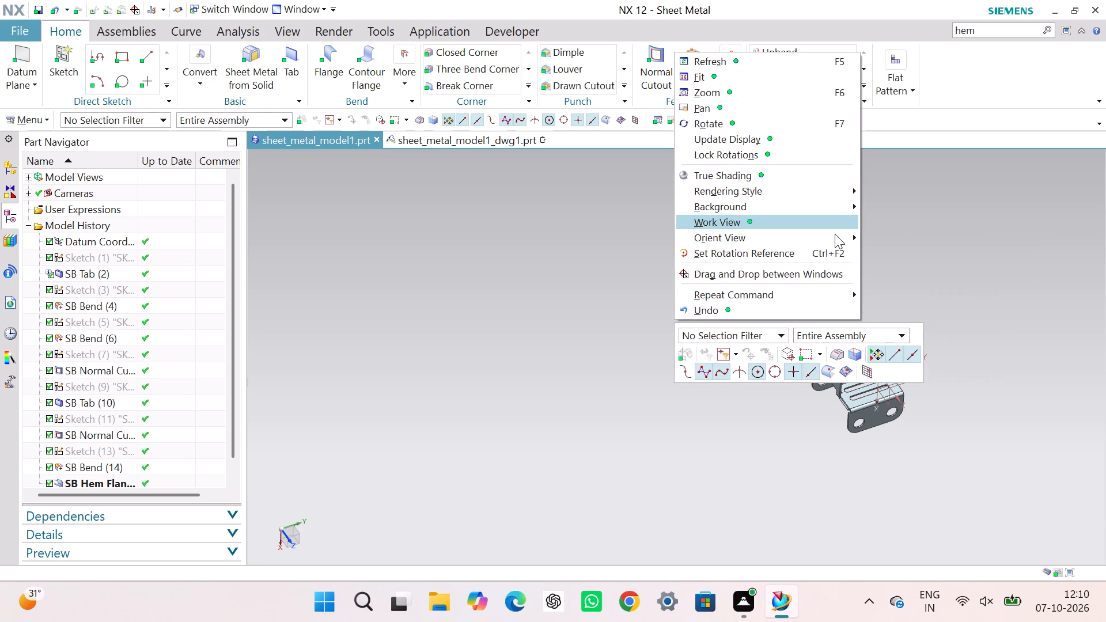
click(888, 256)
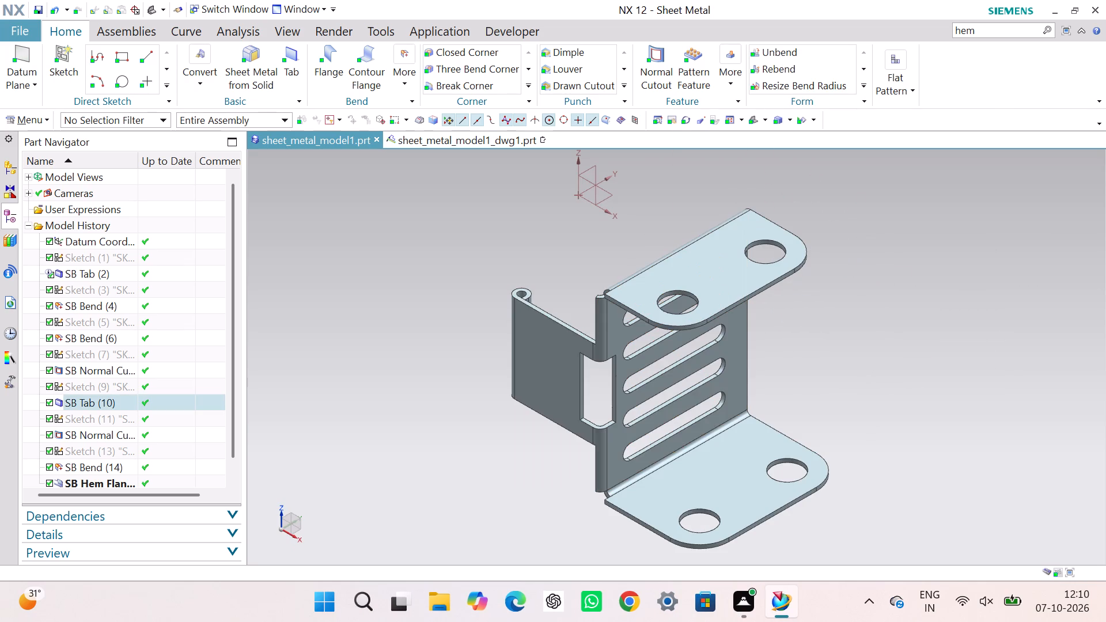
middle_drag(444, 403, 585, 363)
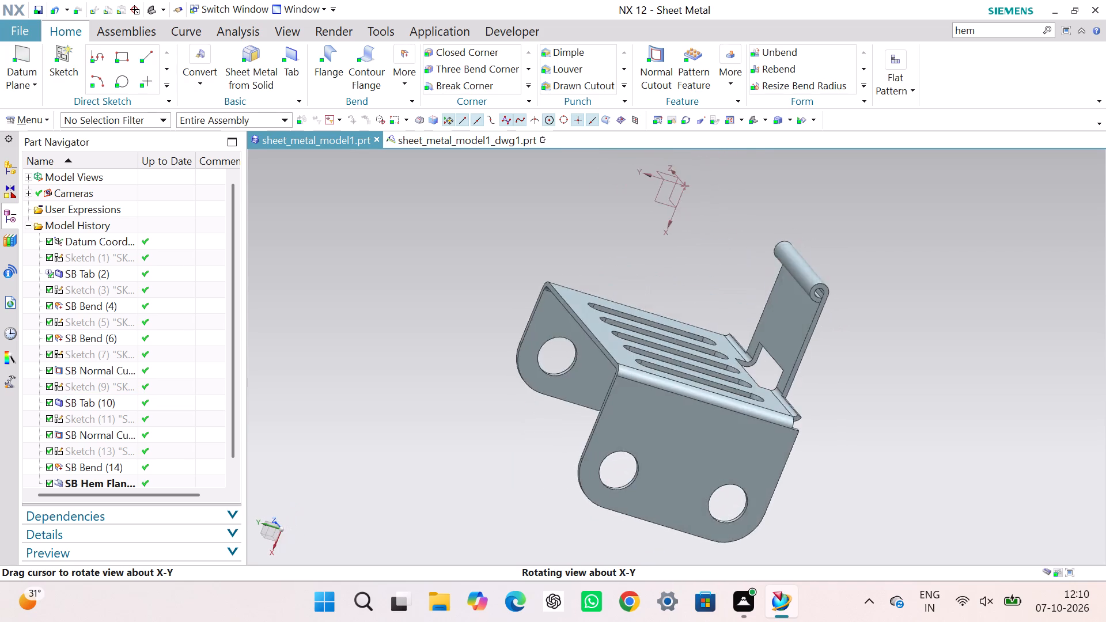
middle_drag(585, 363, 548, 362)
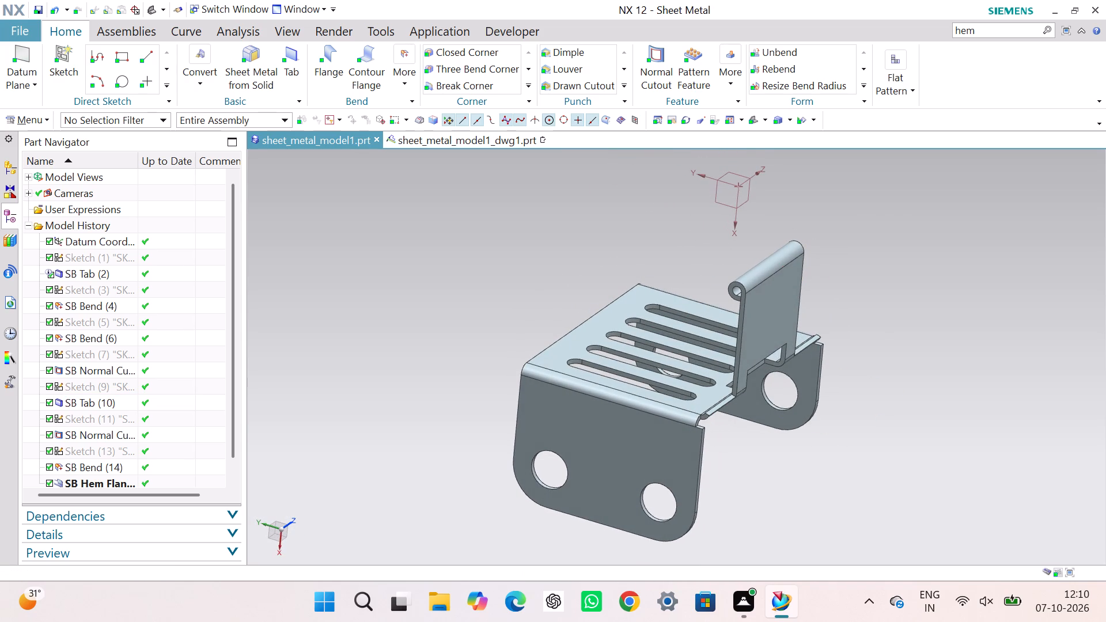
In the sheet_metal_model1_dwg1 drawing, move the slotted projected view nearest the isometric closer to the central view and shift the isometric view slightly toward them.
click(490, 144)
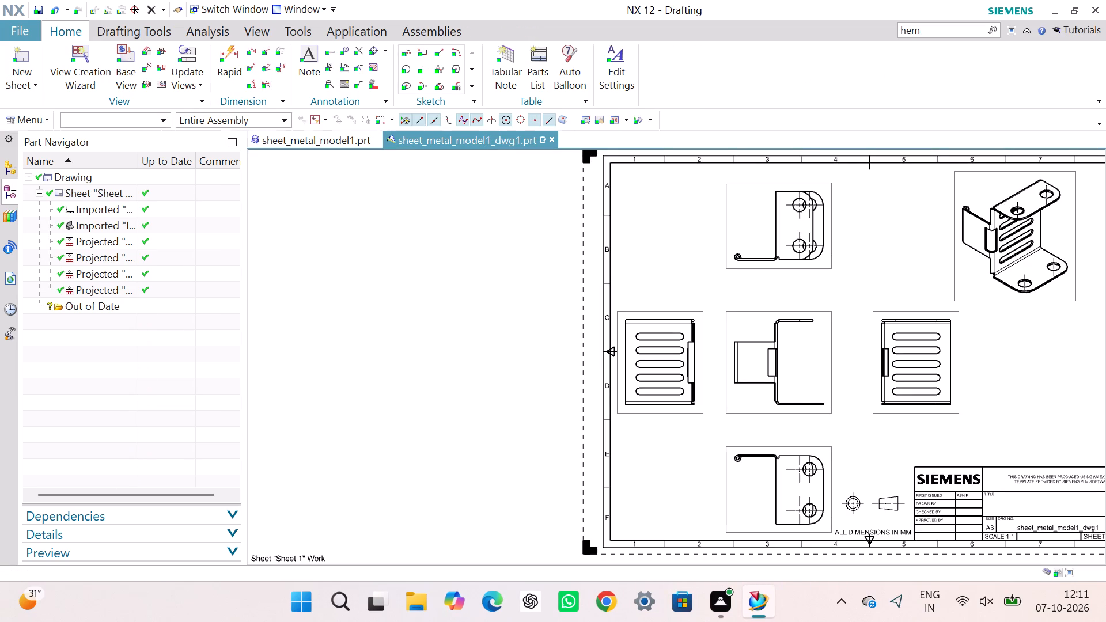
middle_drag(1038, 347, 878, 374)
right_drag(1038, 347, 878, 374)
drag(709, 330, 699, 331)
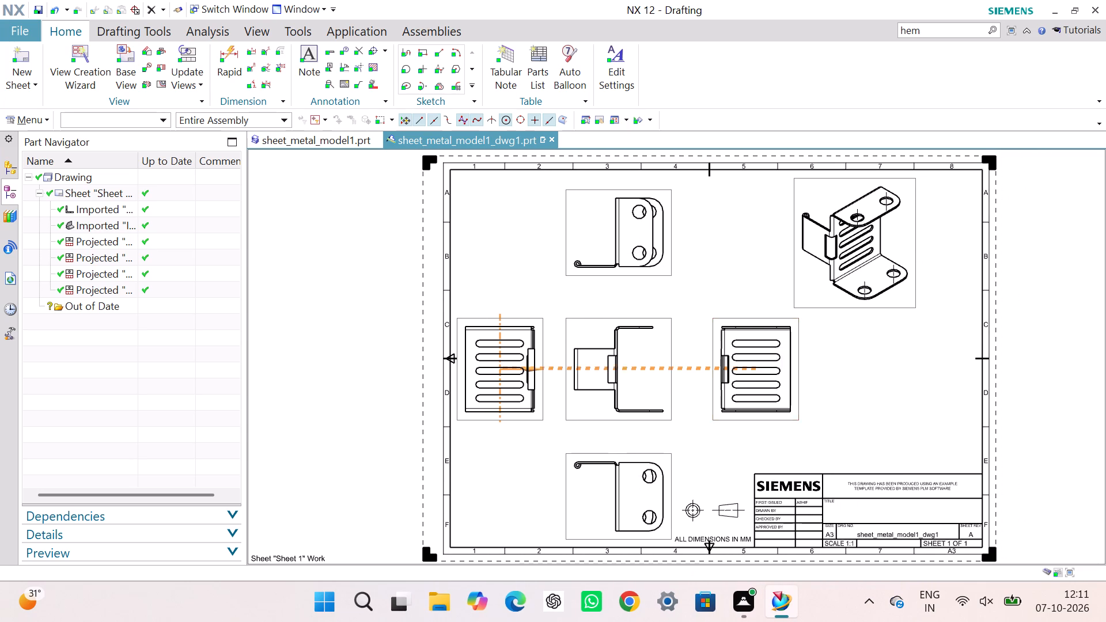
drag(699, 331, 687, 332)
drag(796, 247, 787, 246)
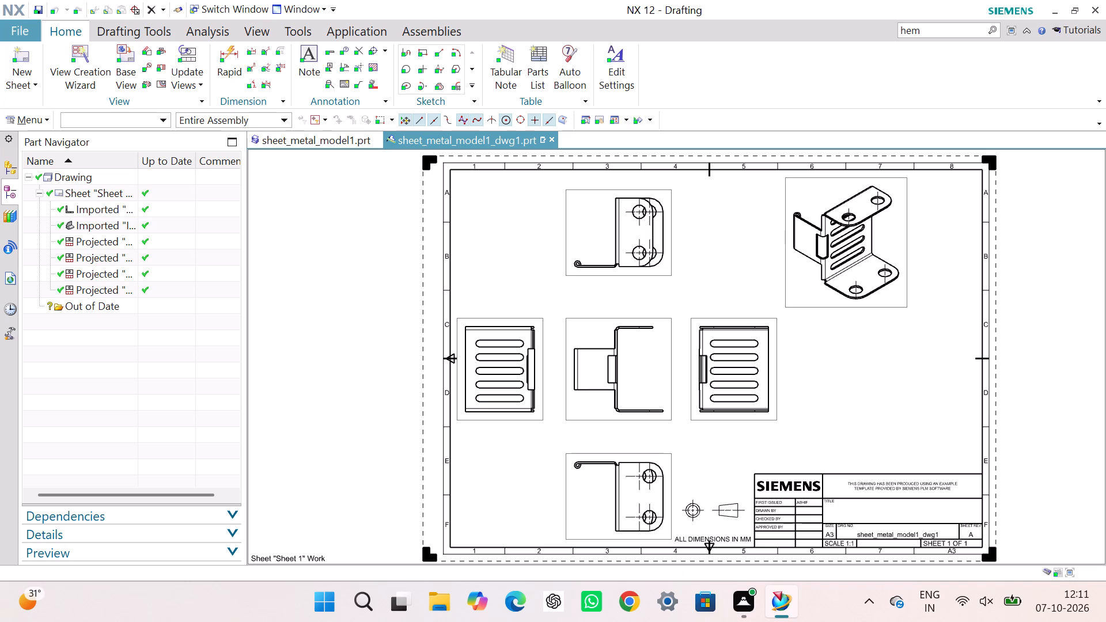
click(339, 274)
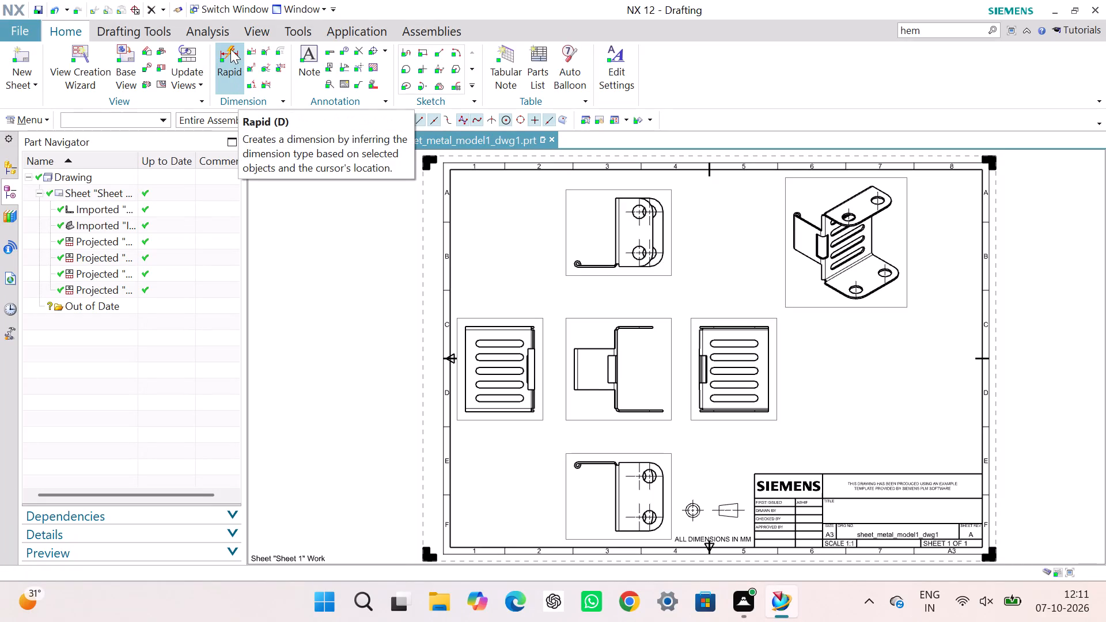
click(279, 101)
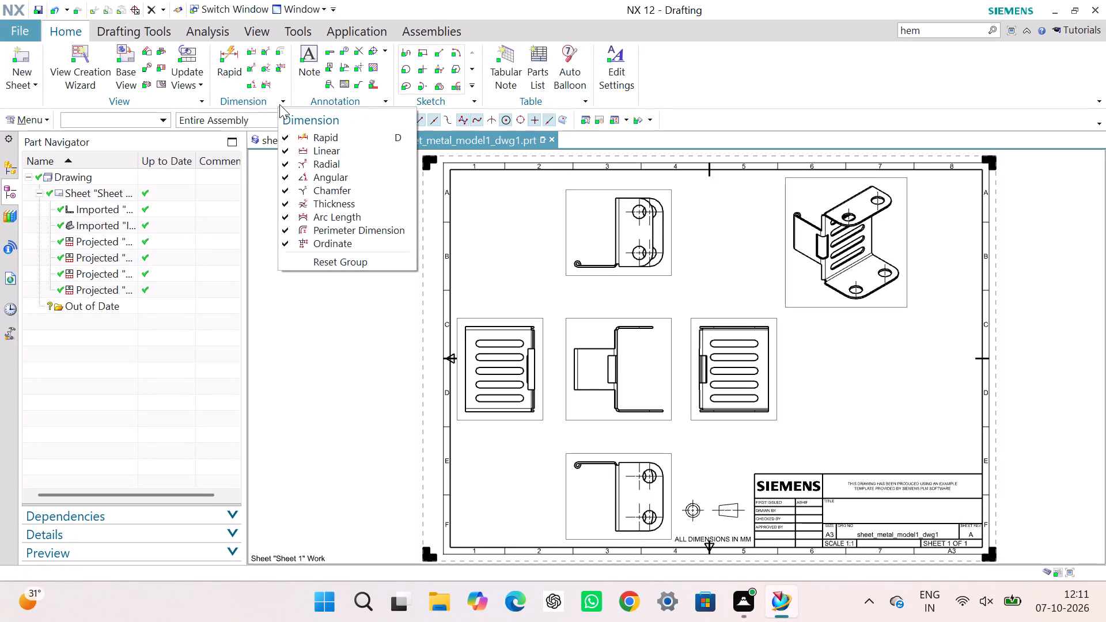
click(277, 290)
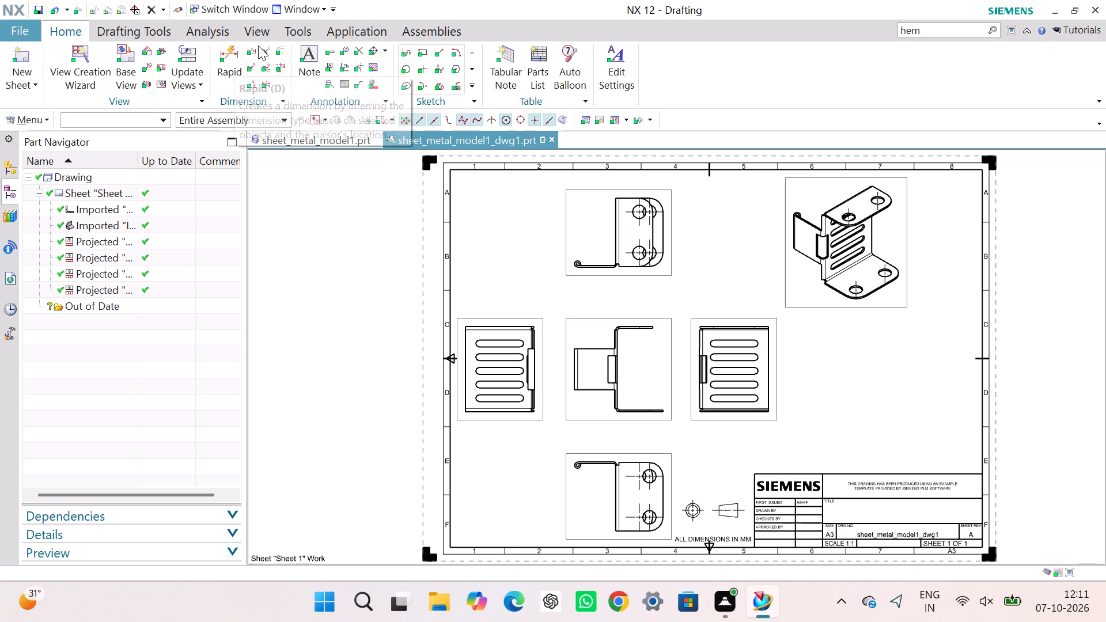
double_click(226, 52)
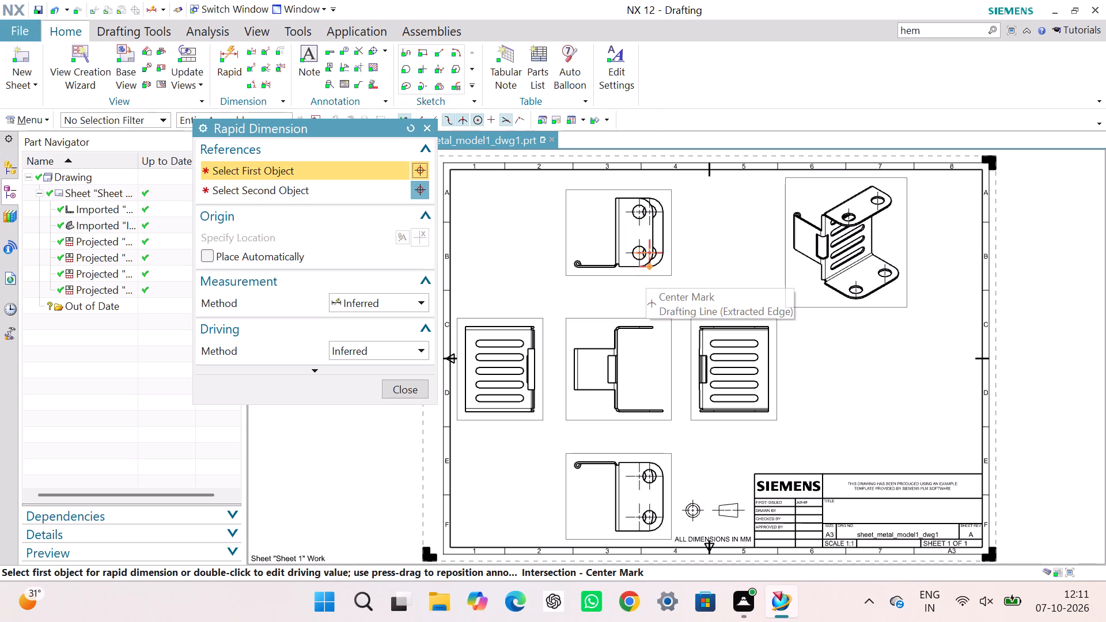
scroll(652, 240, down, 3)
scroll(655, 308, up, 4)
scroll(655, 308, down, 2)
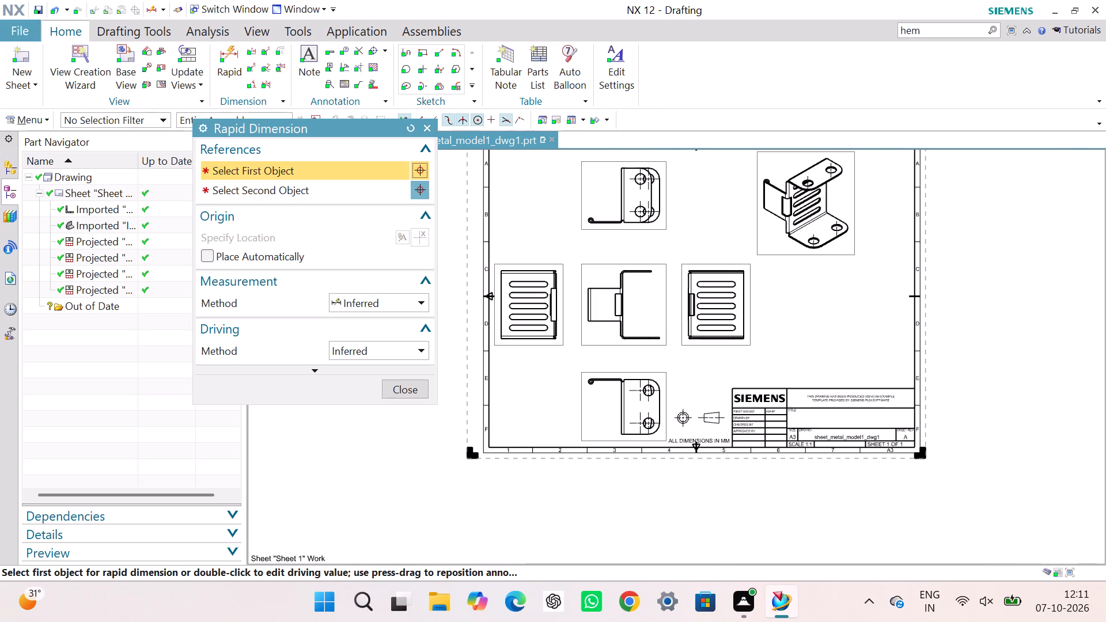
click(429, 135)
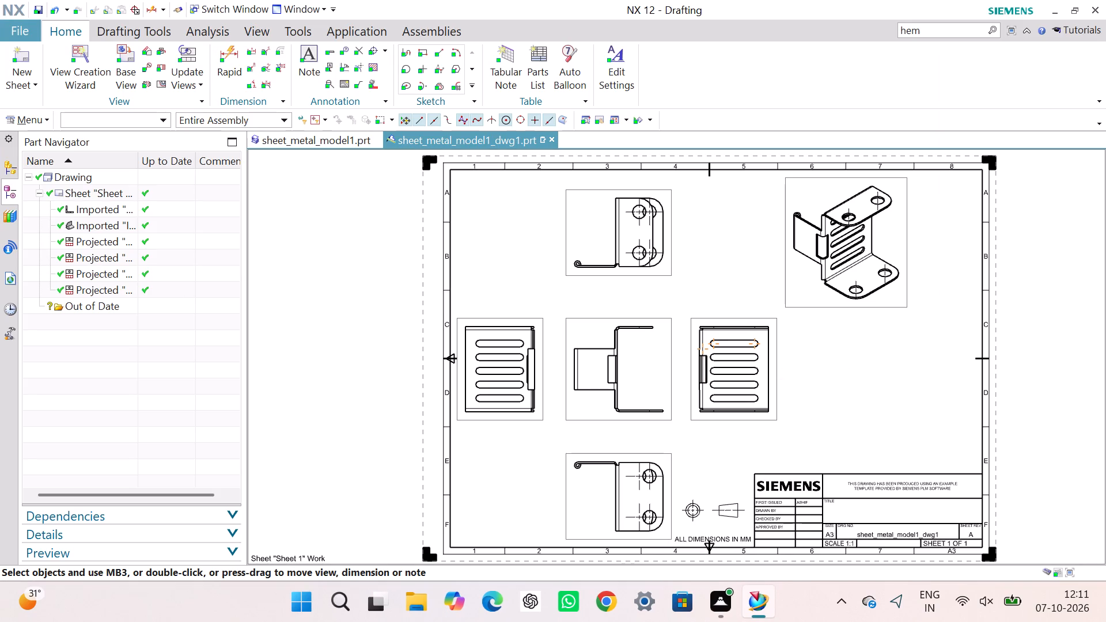
Set the isometric drawing view's shading rendering style to Fully Shaded.
right_click(819, 306)
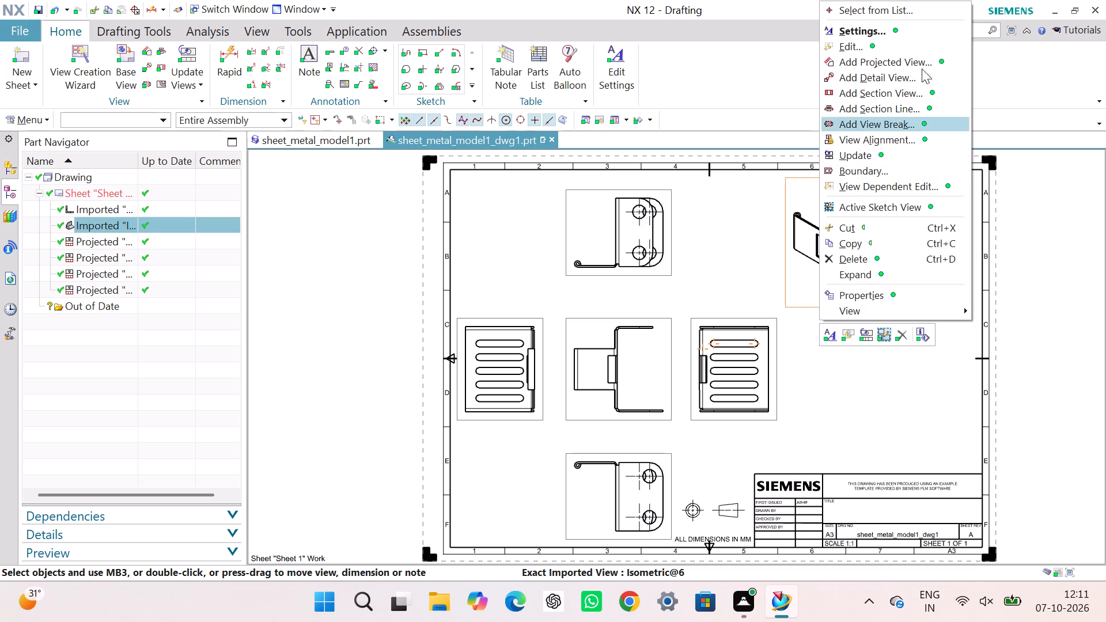
click(884, 35)
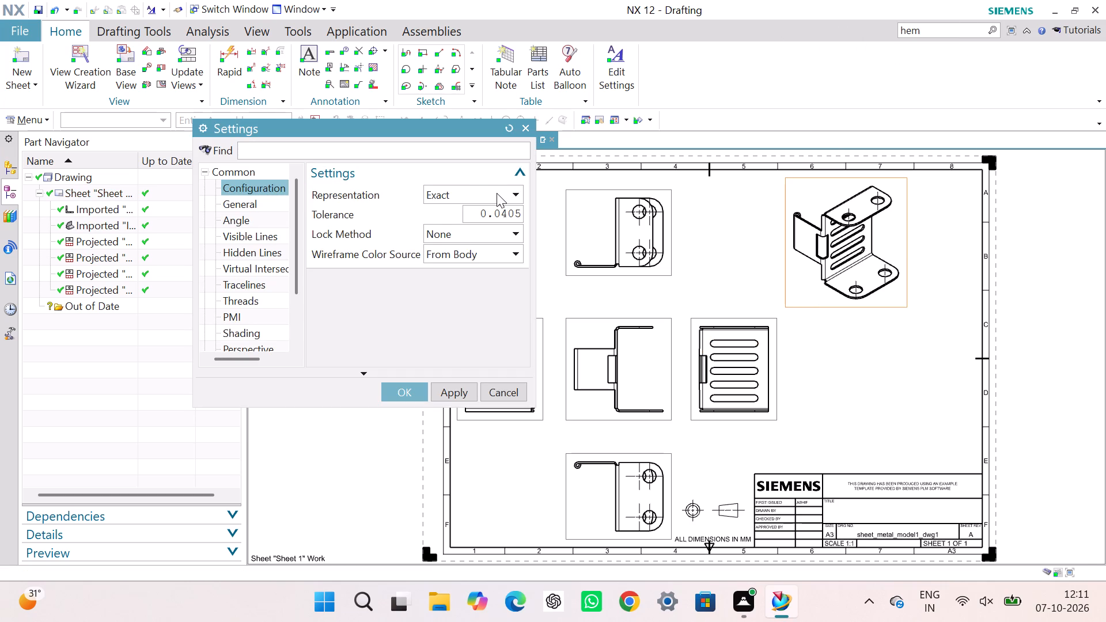
click(497, 193)
click(497, 193)
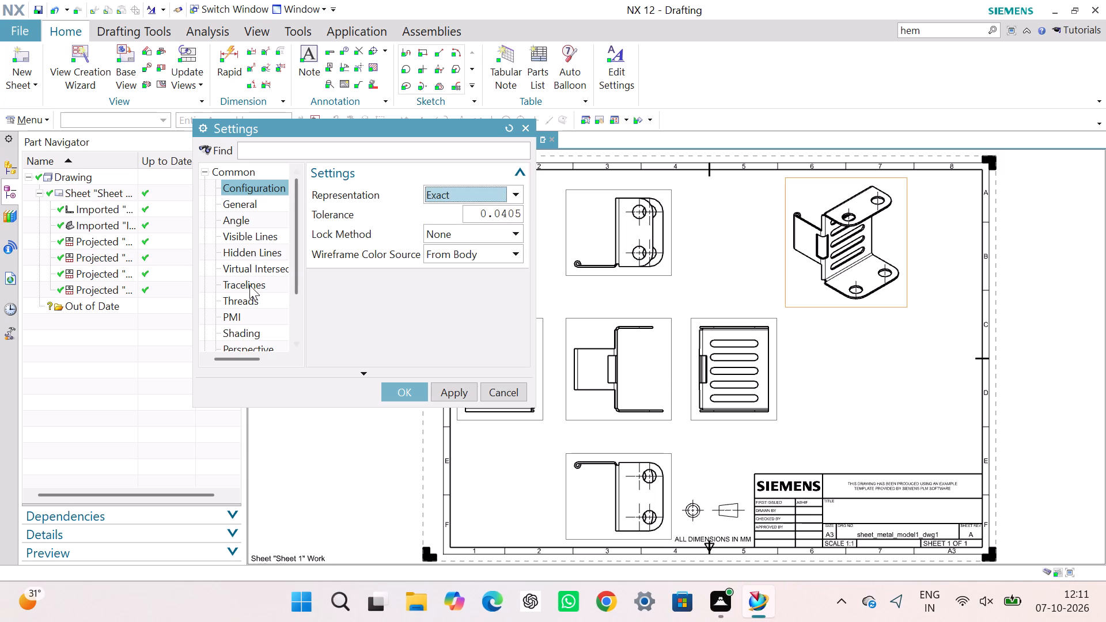
click(249, 285)
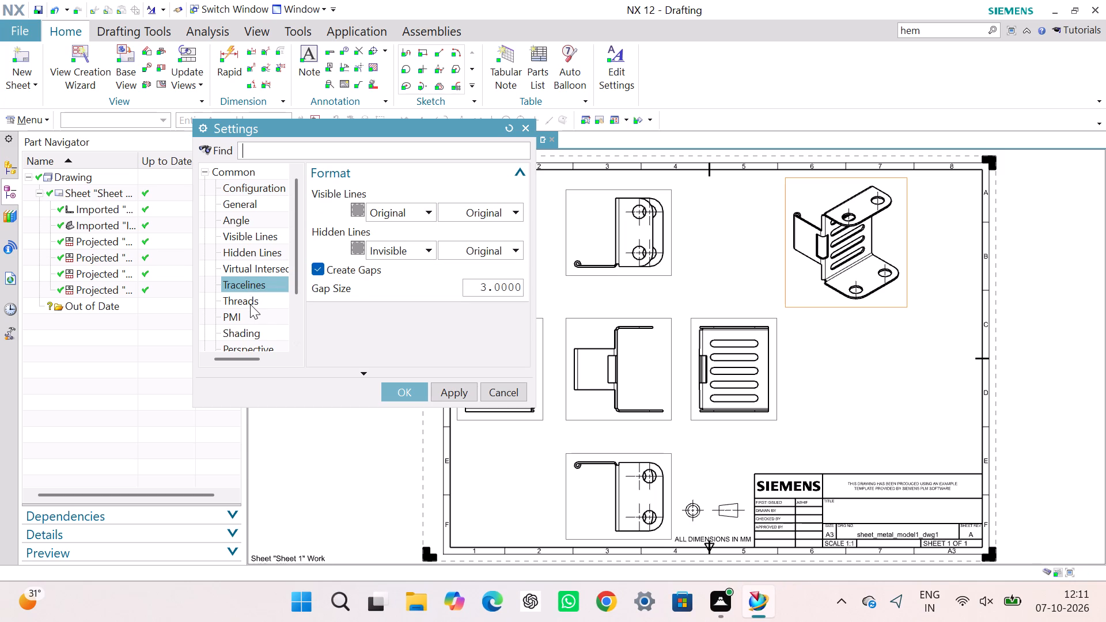
click(255, 332)
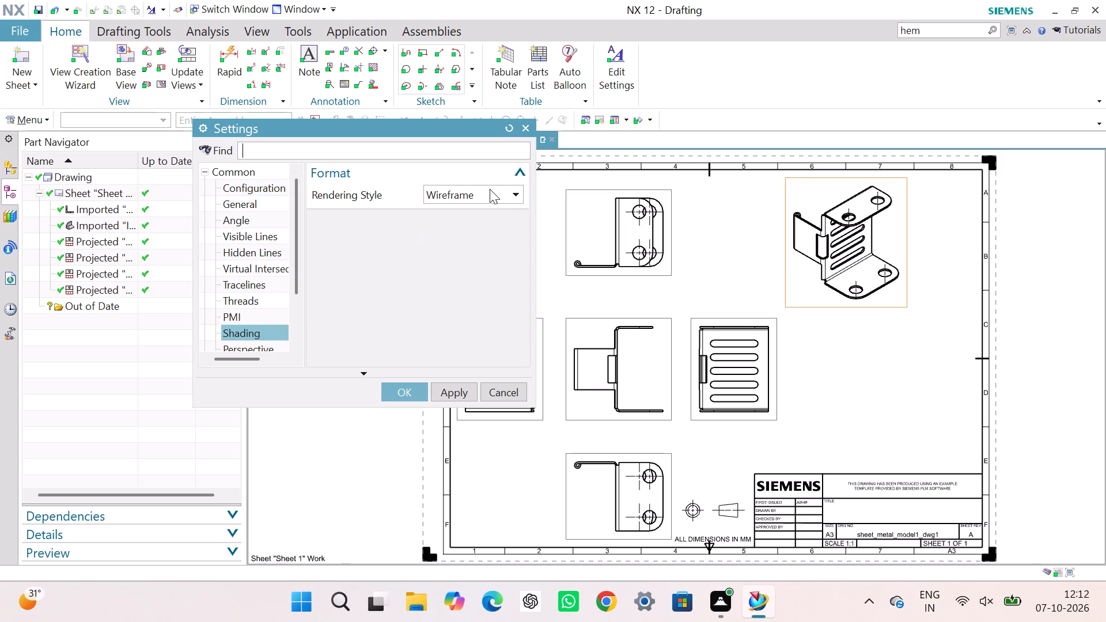
click(490, 189)
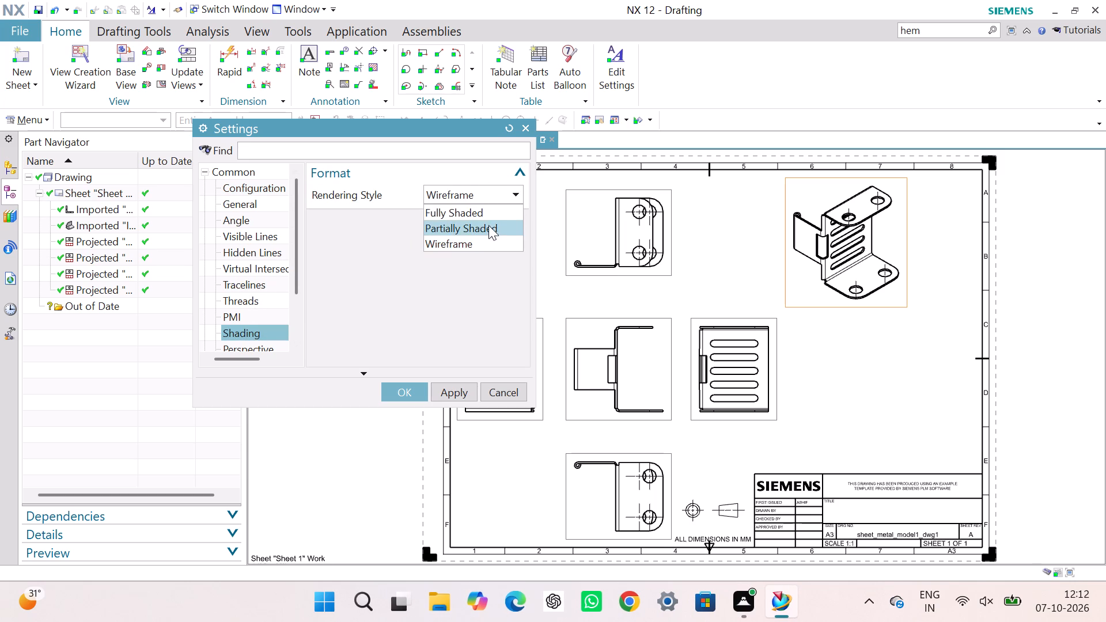
click(489, 210)
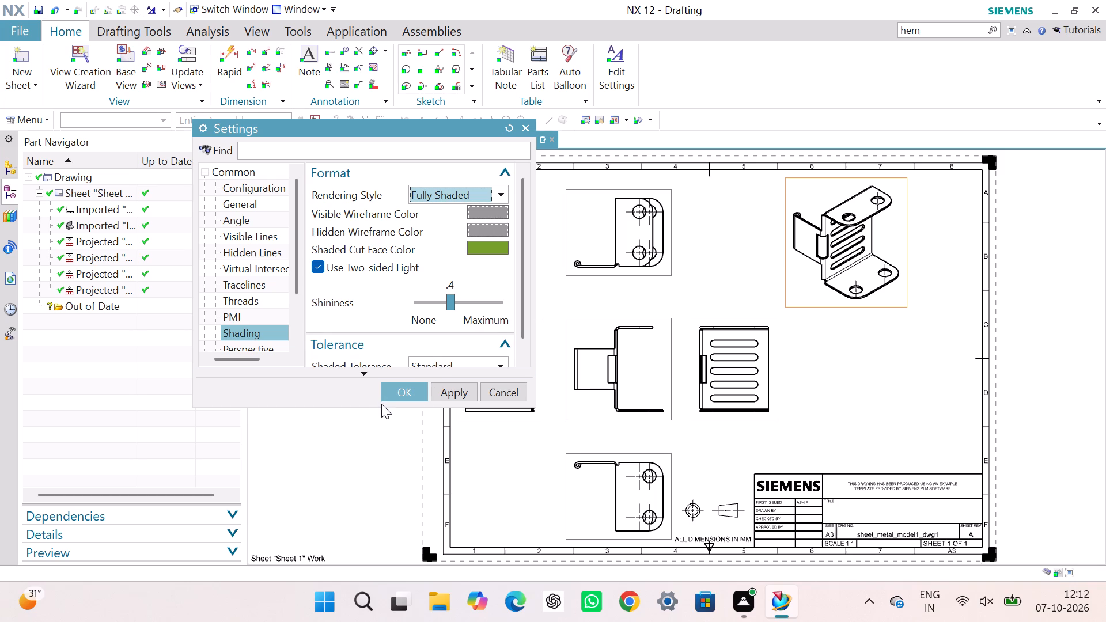
click(389, 390)
click(334, 339)
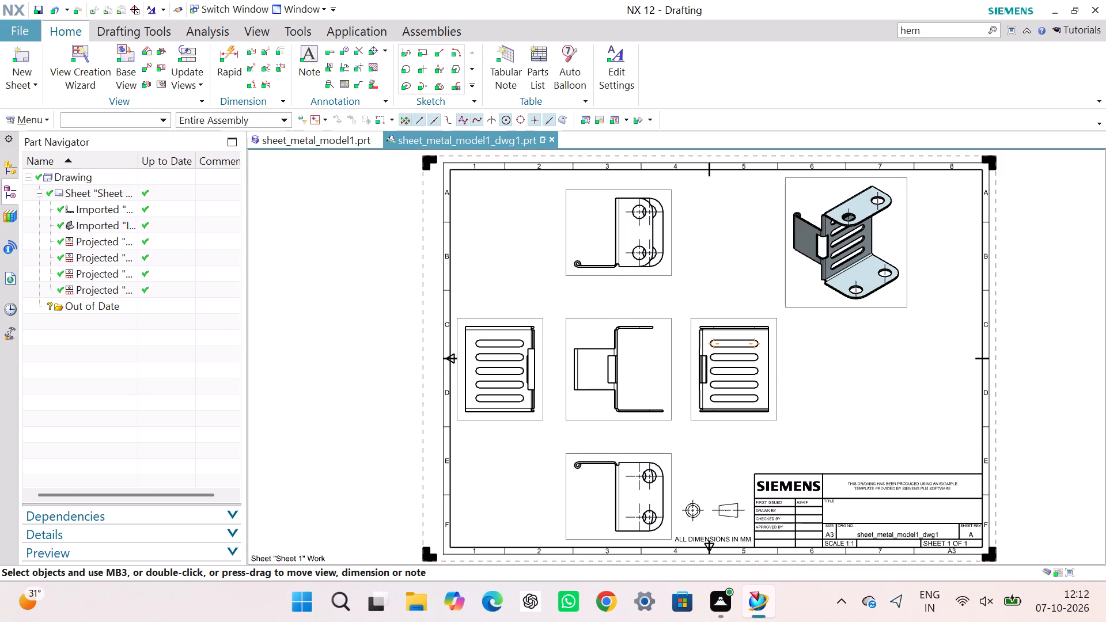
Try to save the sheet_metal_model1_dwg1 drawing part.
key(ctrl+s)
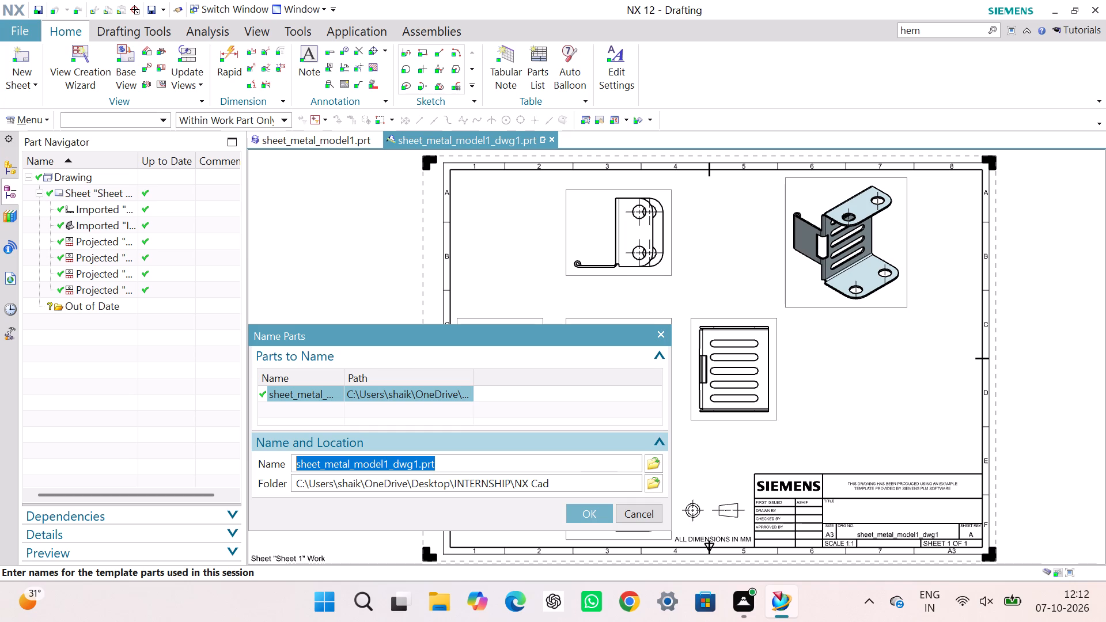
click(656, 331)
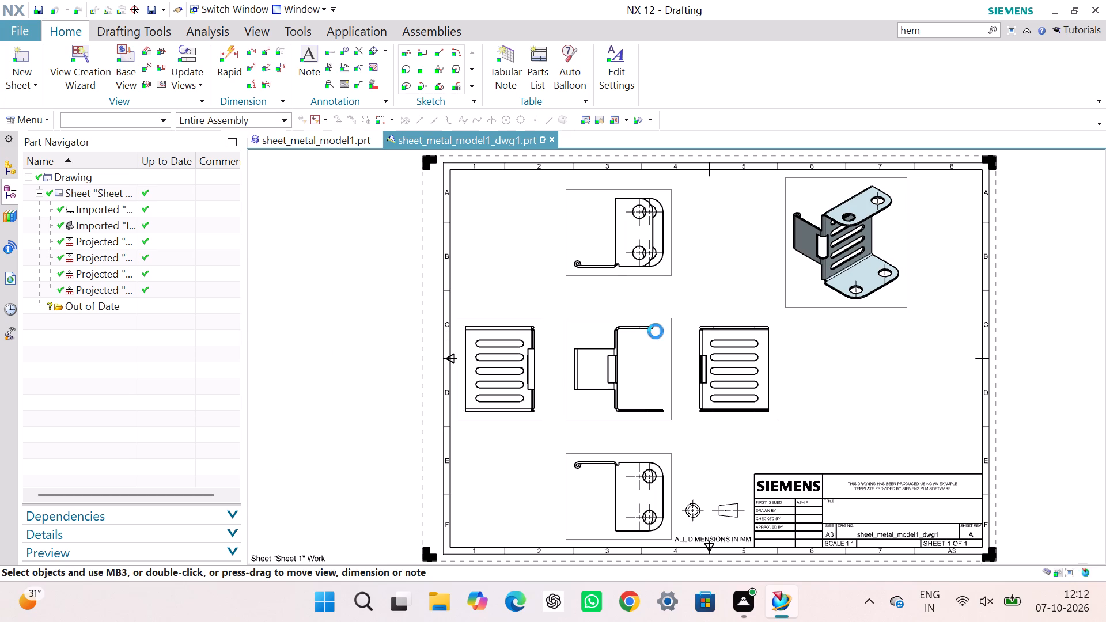
Export drawing Sheet 1 (A3) to a PDF file, creating the missing NX CAD destination folder.
click(20, 30)
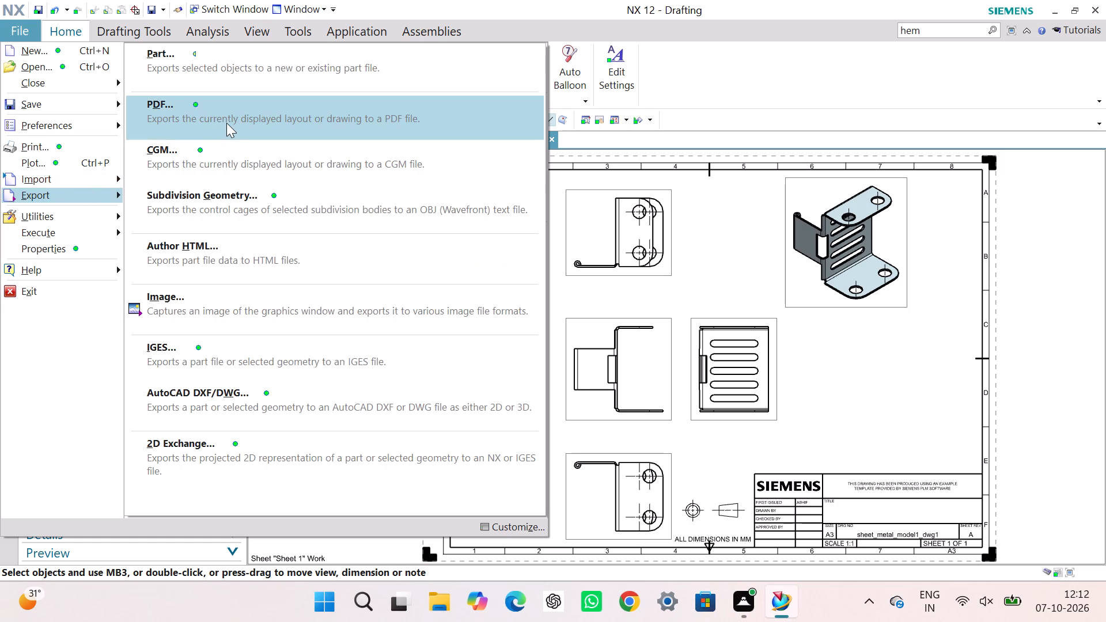
click(227, 121)
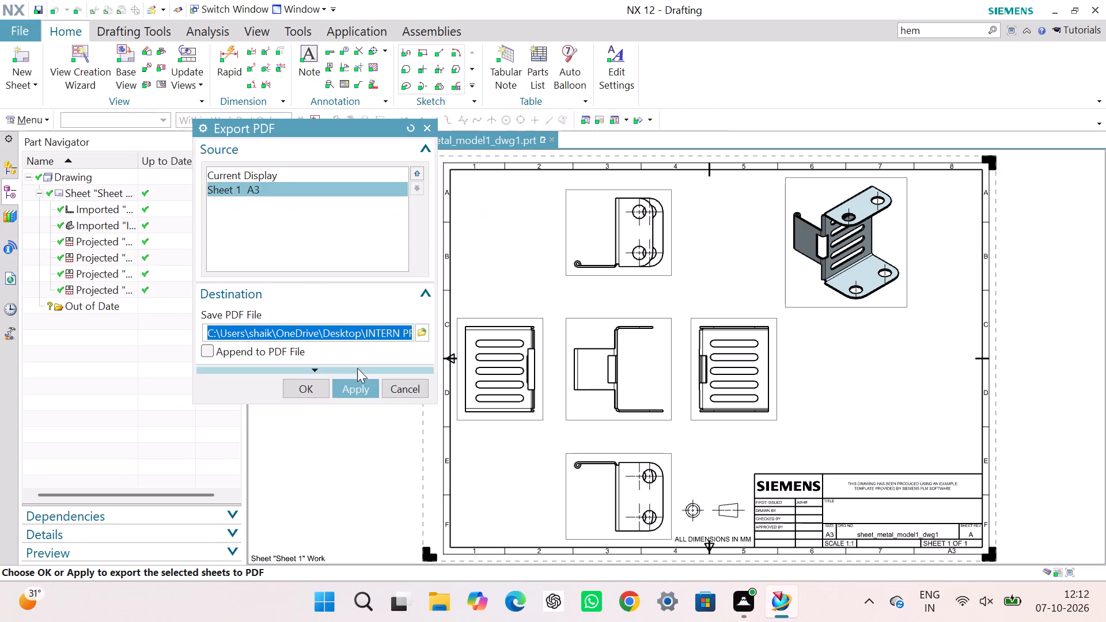
click(304, 384)
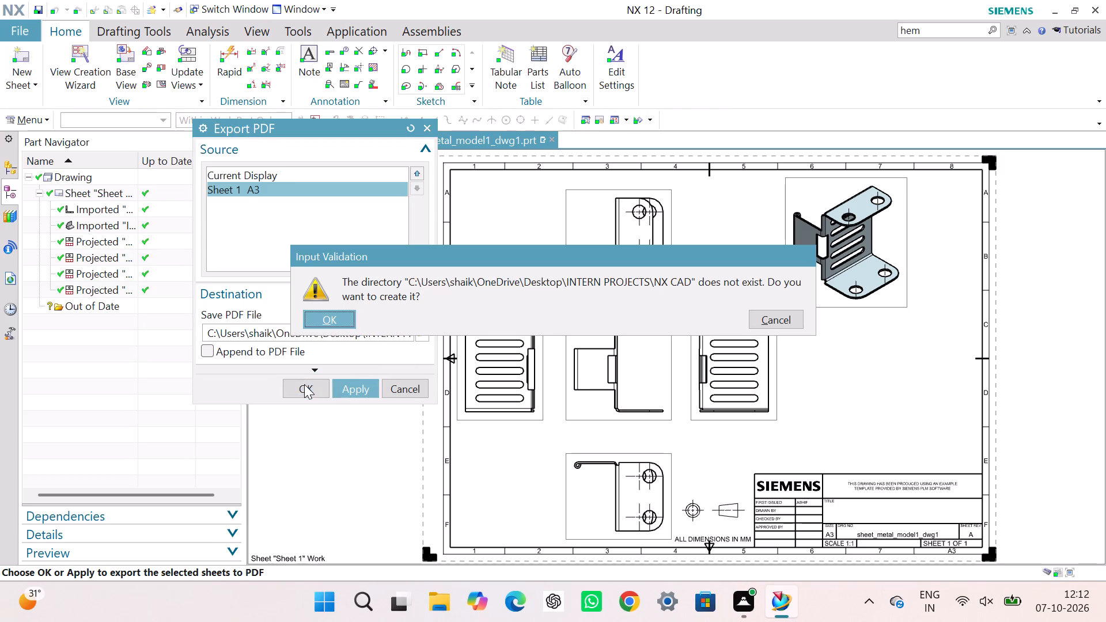
click(327, 316)
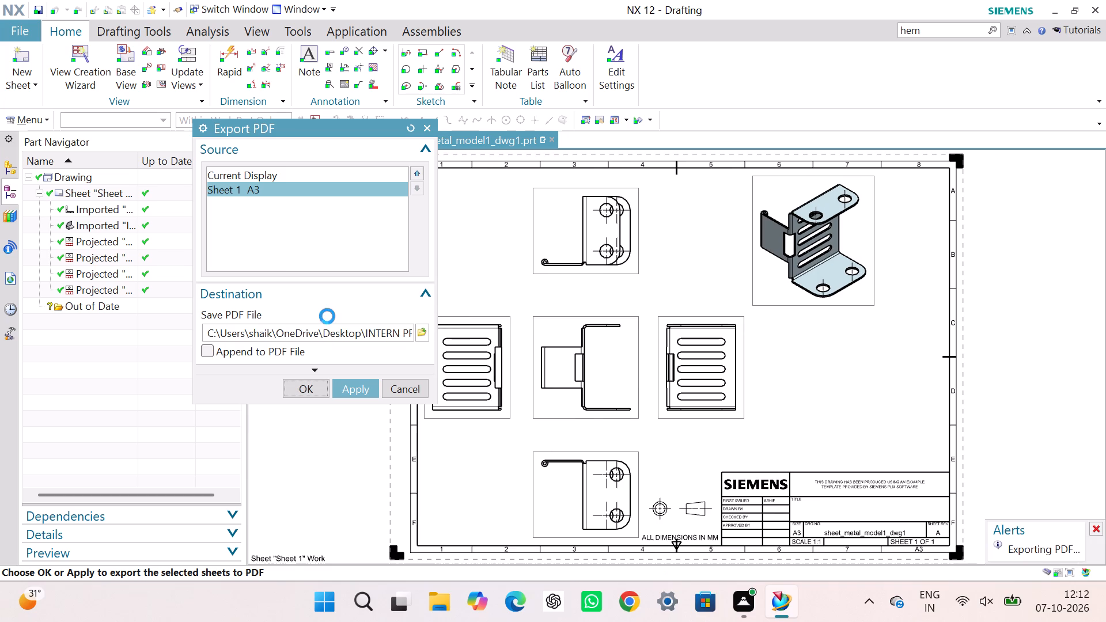
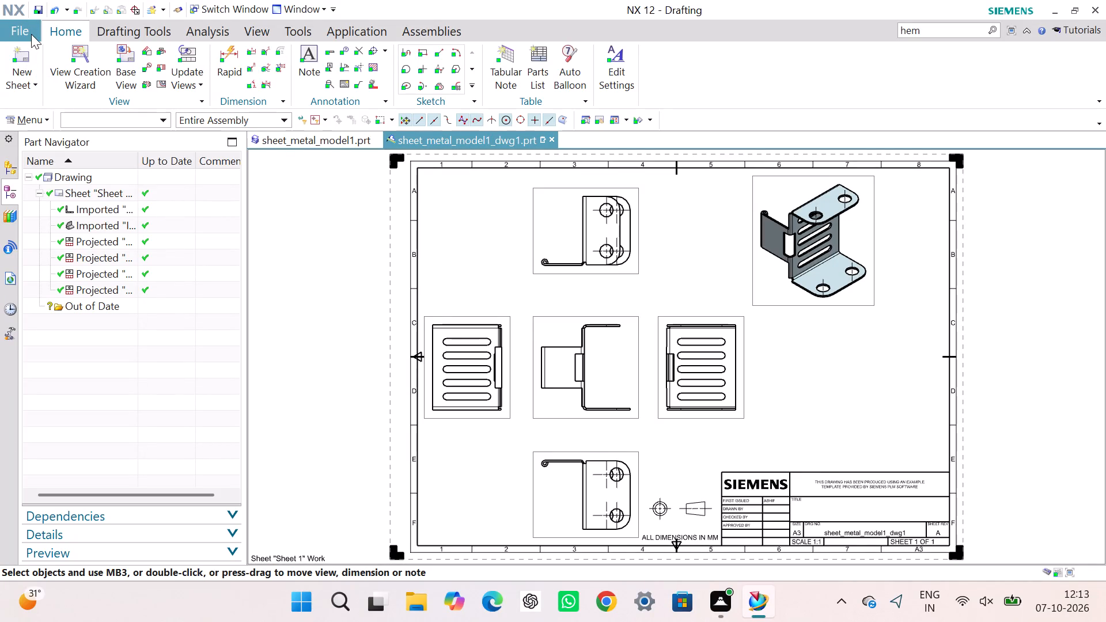
Export Sheet 1 (A3) of the sheet metal drawing as a PDF to the NX Cad folder, using the suggested file name.
click(32, 32)
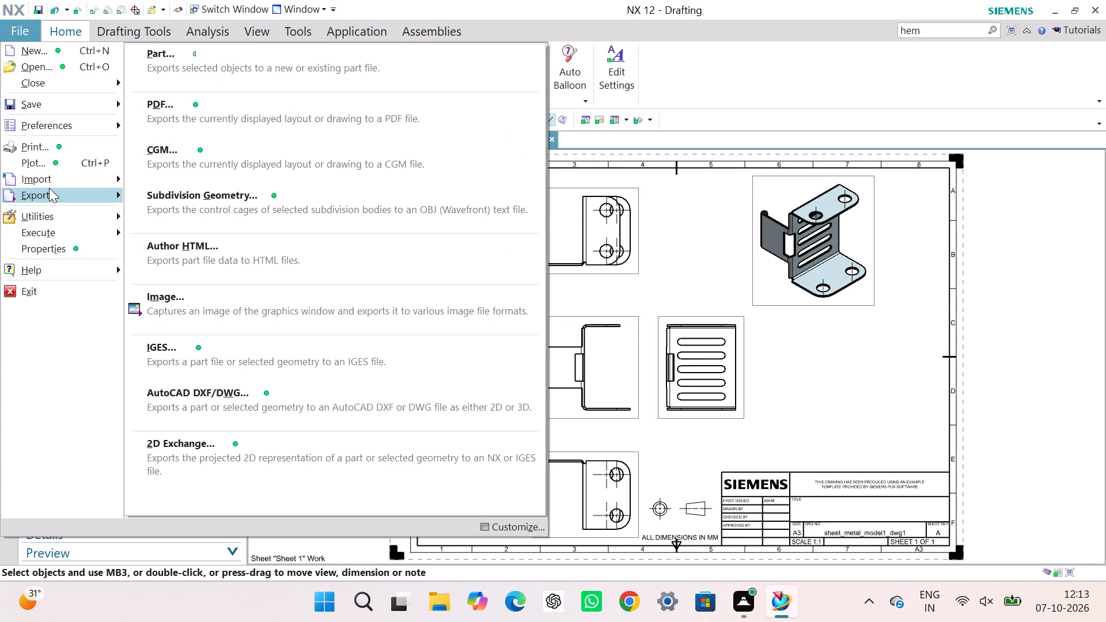
click(208, 117)
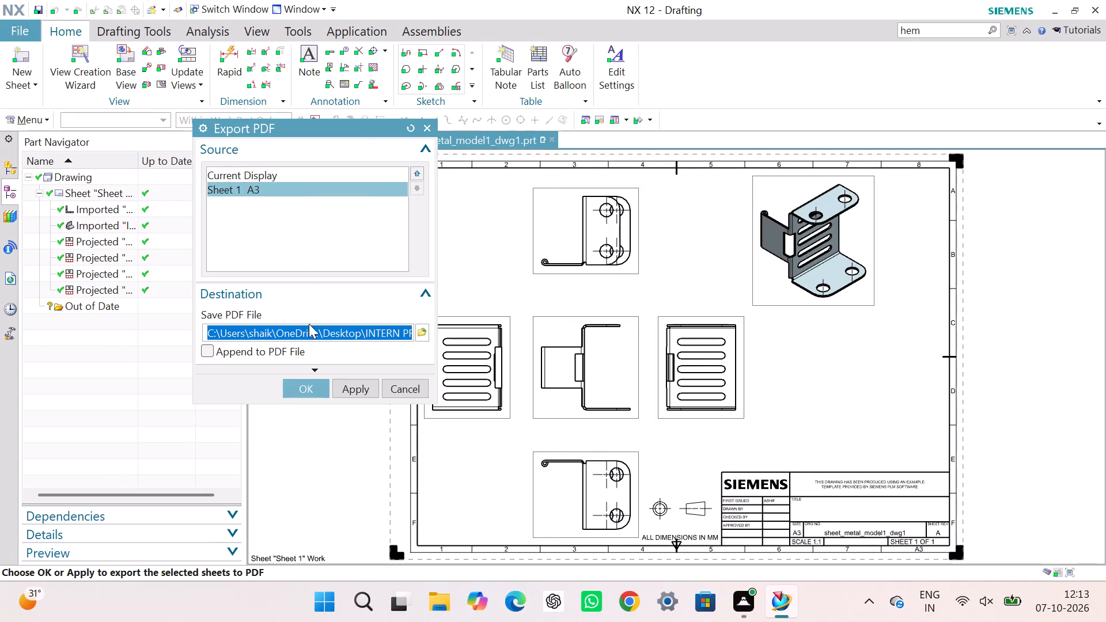
click(425, 333)
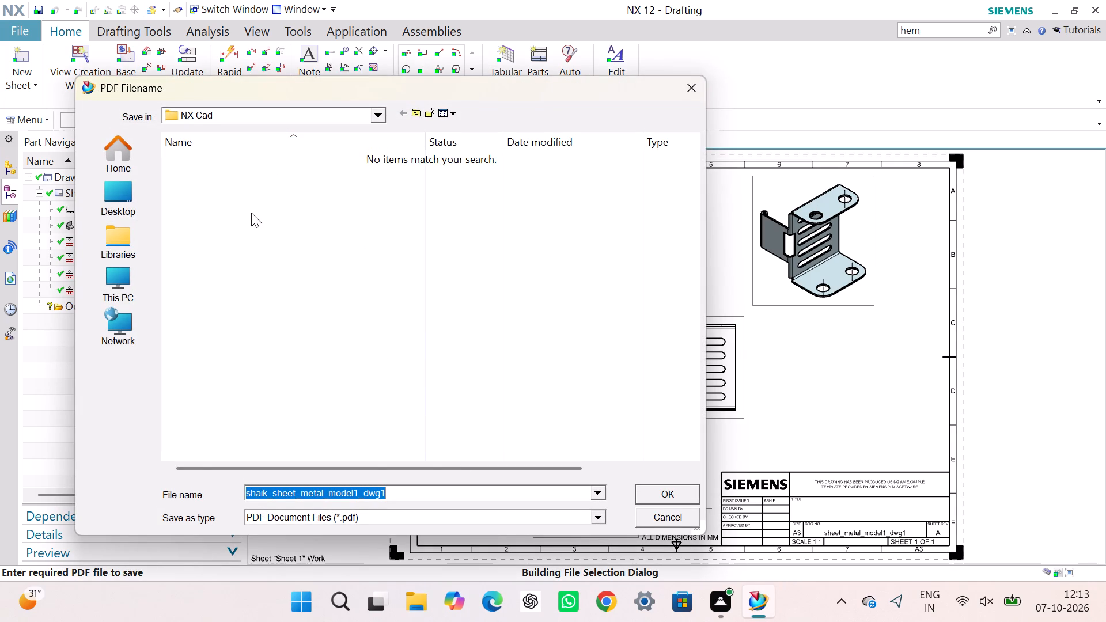
click(651, 490)
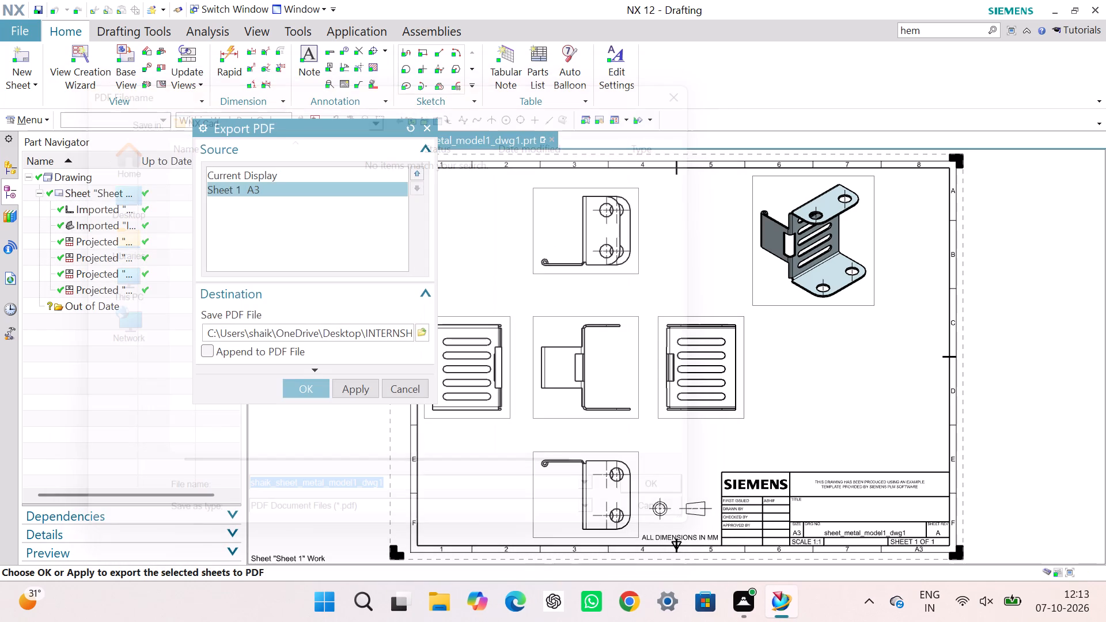
click(310, 392)
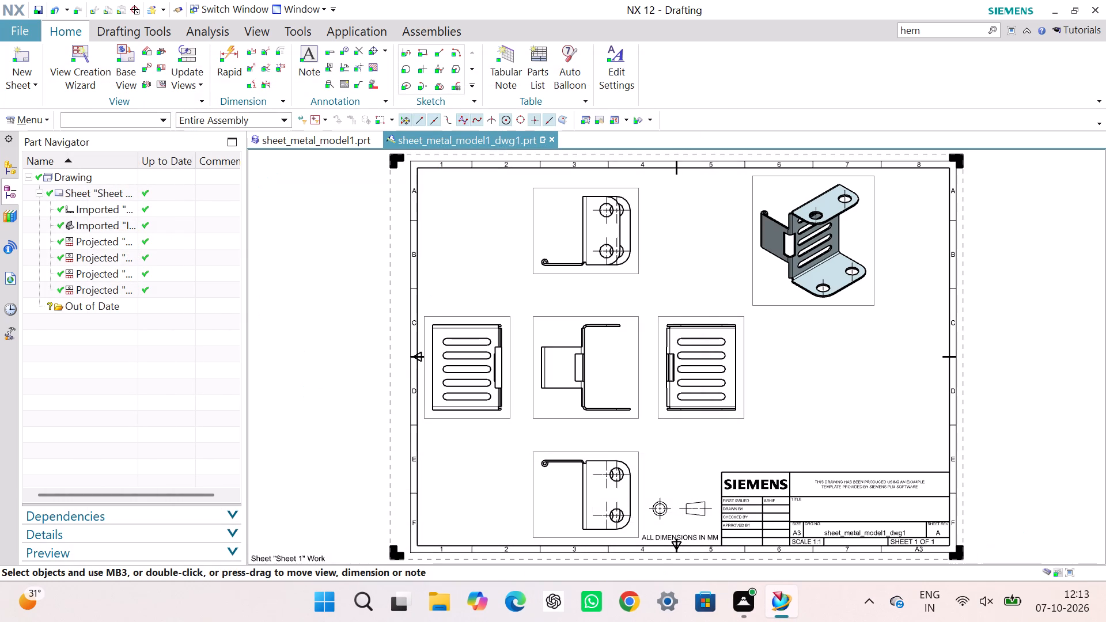
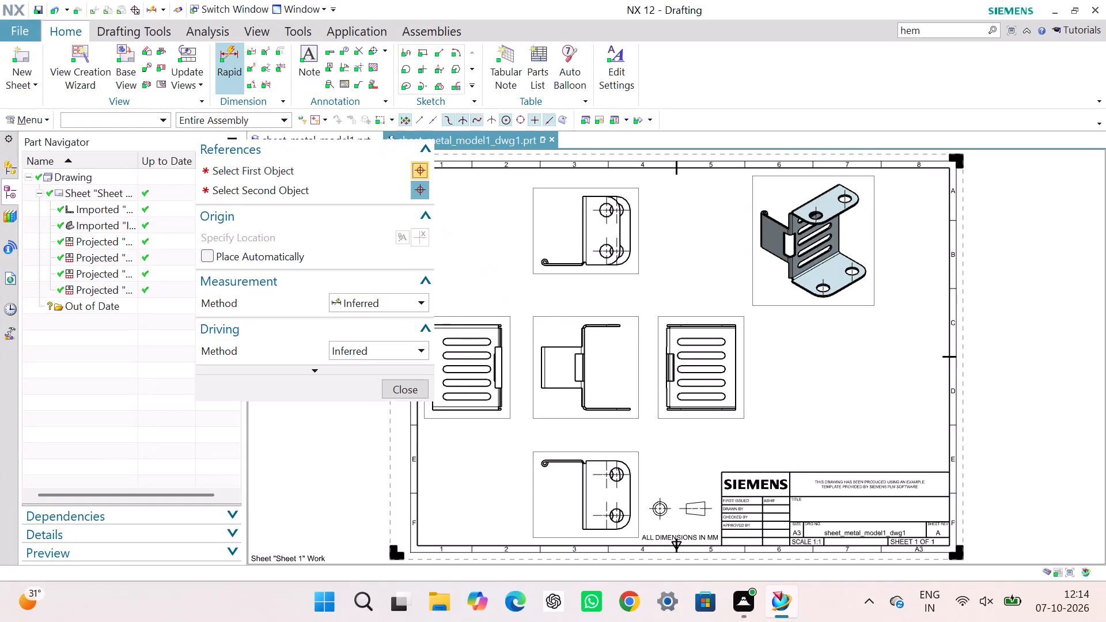
Add a rapid dimension for the sheet thickness at the free end of the upper flange in the central view.
scroll(579, 347, down, 3)
scroll(579, 347, up, 3)
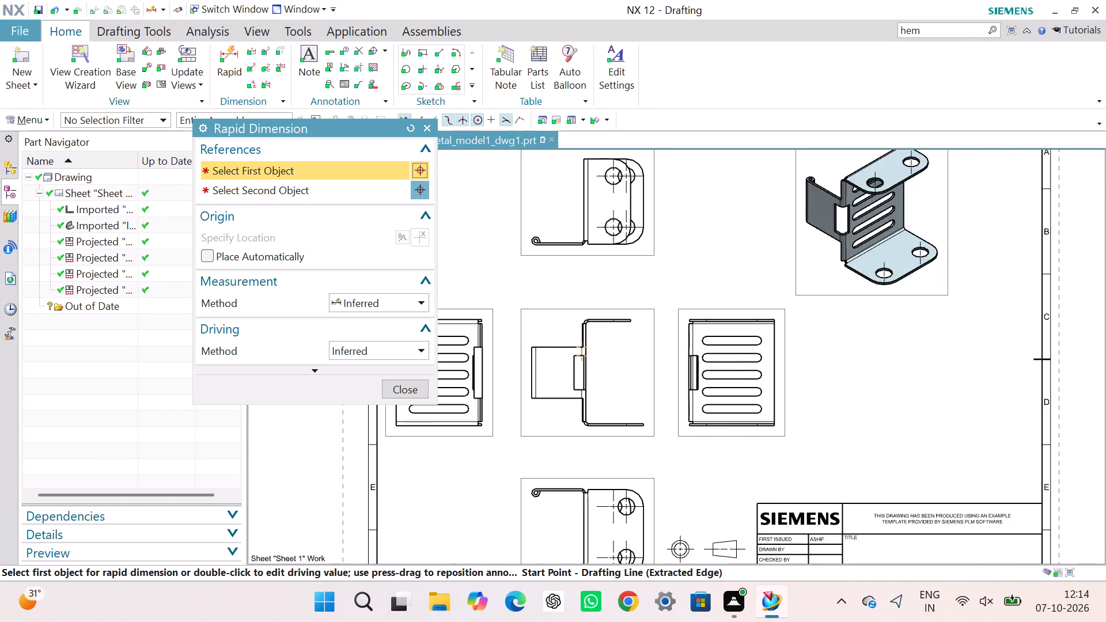
scroll(579, 347, up, 4)
scroll(918, 297, down, 1)
scroll(725, 291, up, 2)
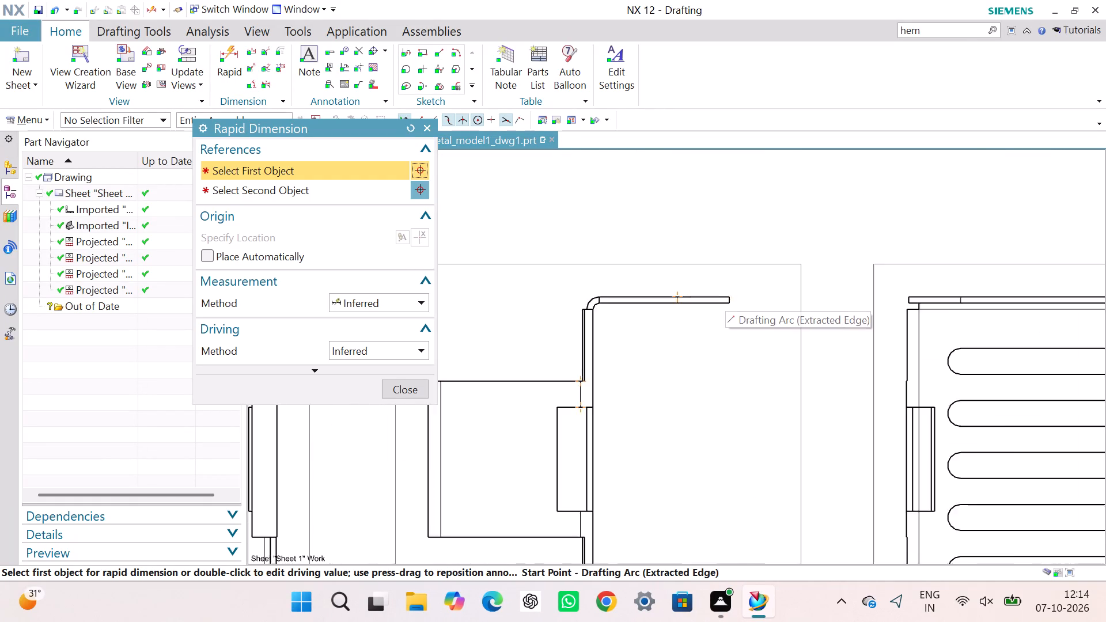
scroll(725, 291, up, 7)
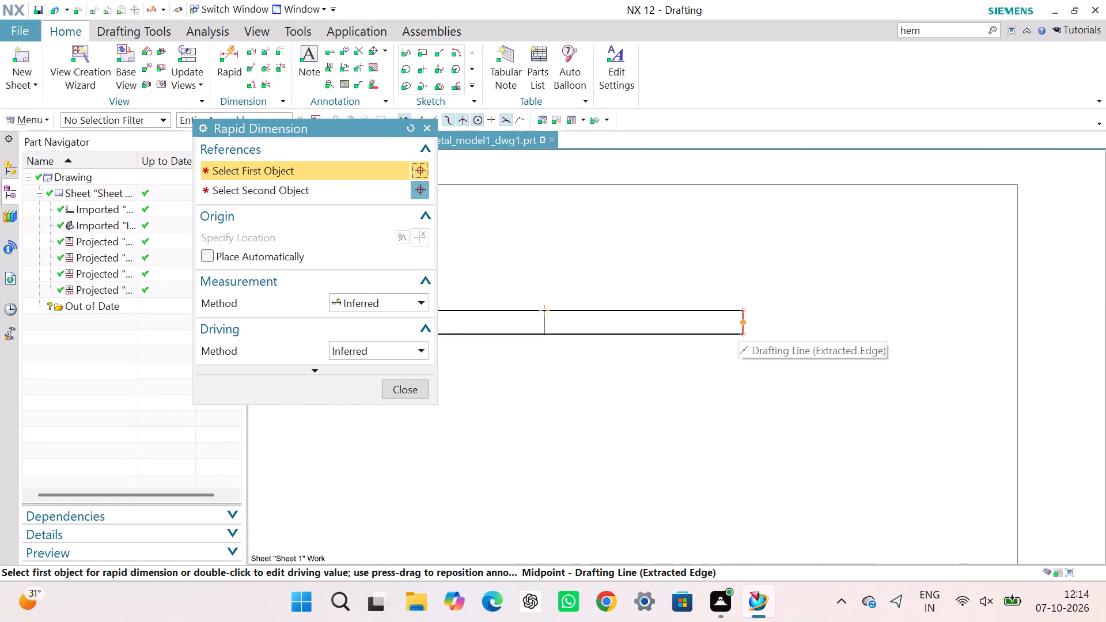
click(746, 310)
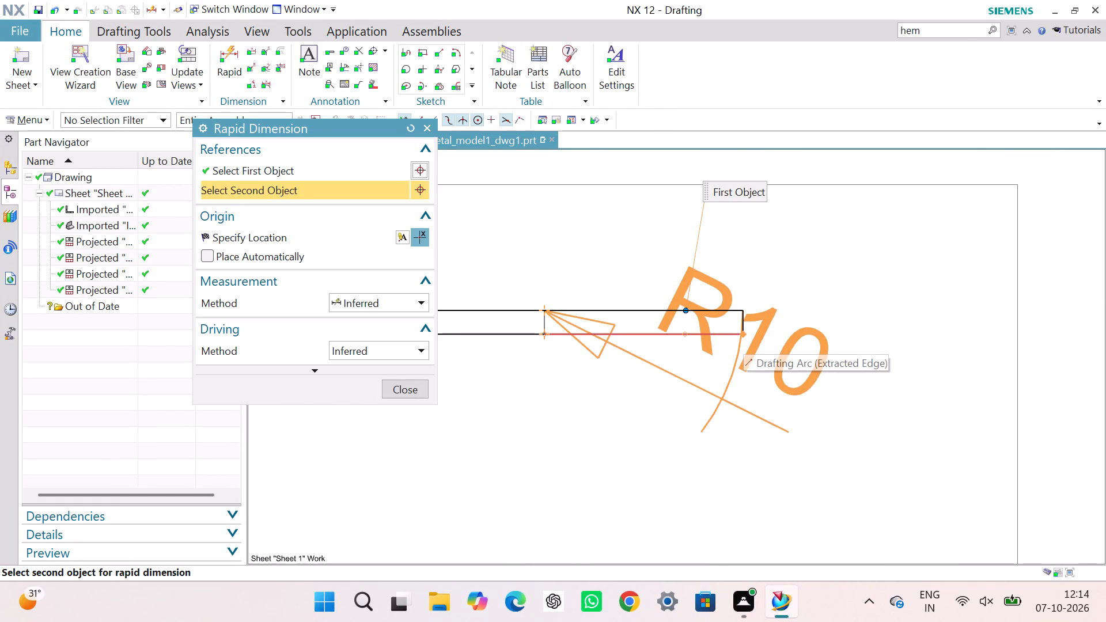
click(743, 335)
click(802, 323)
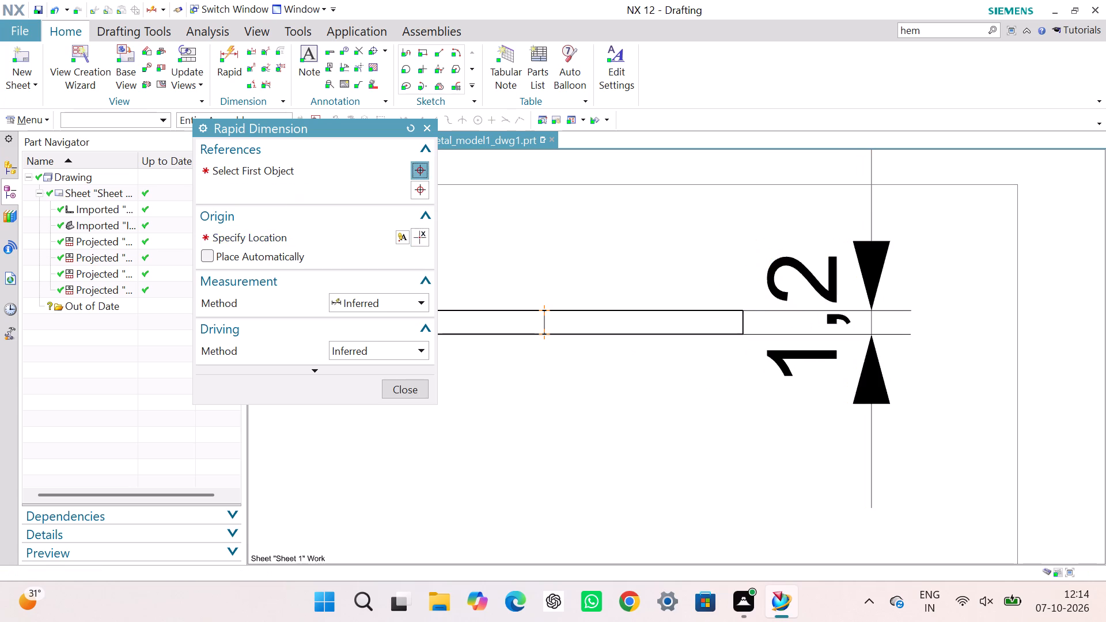
click(410, 386)
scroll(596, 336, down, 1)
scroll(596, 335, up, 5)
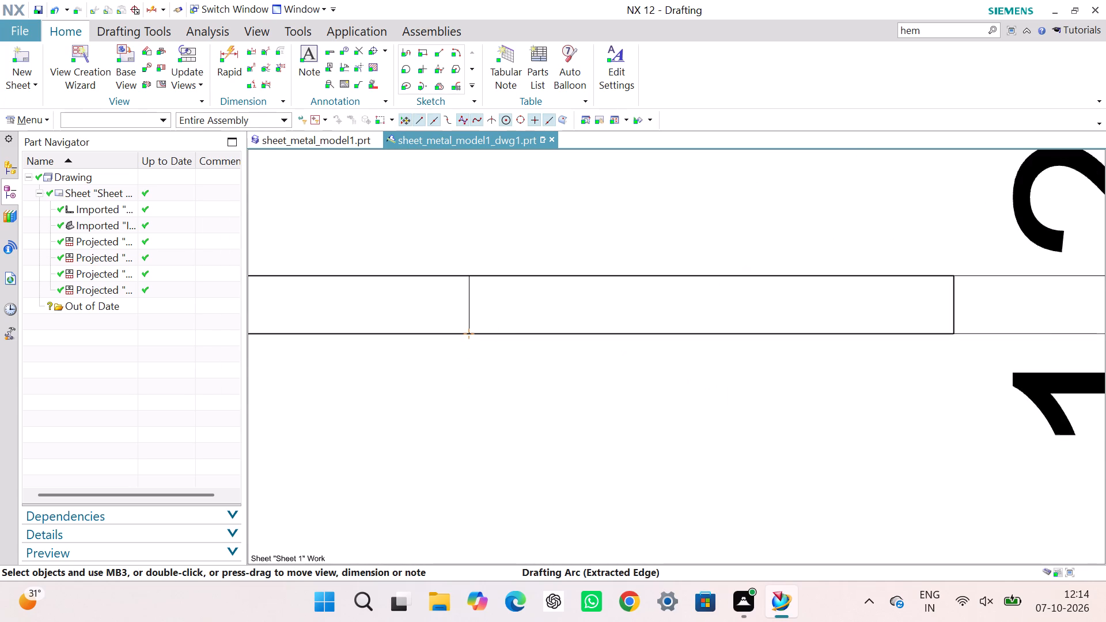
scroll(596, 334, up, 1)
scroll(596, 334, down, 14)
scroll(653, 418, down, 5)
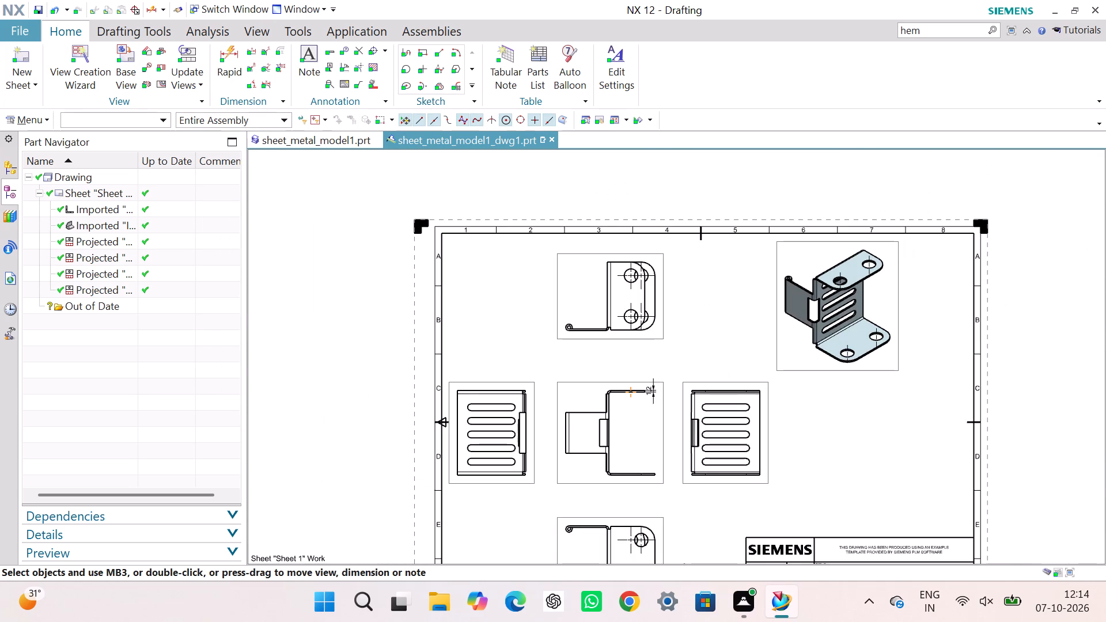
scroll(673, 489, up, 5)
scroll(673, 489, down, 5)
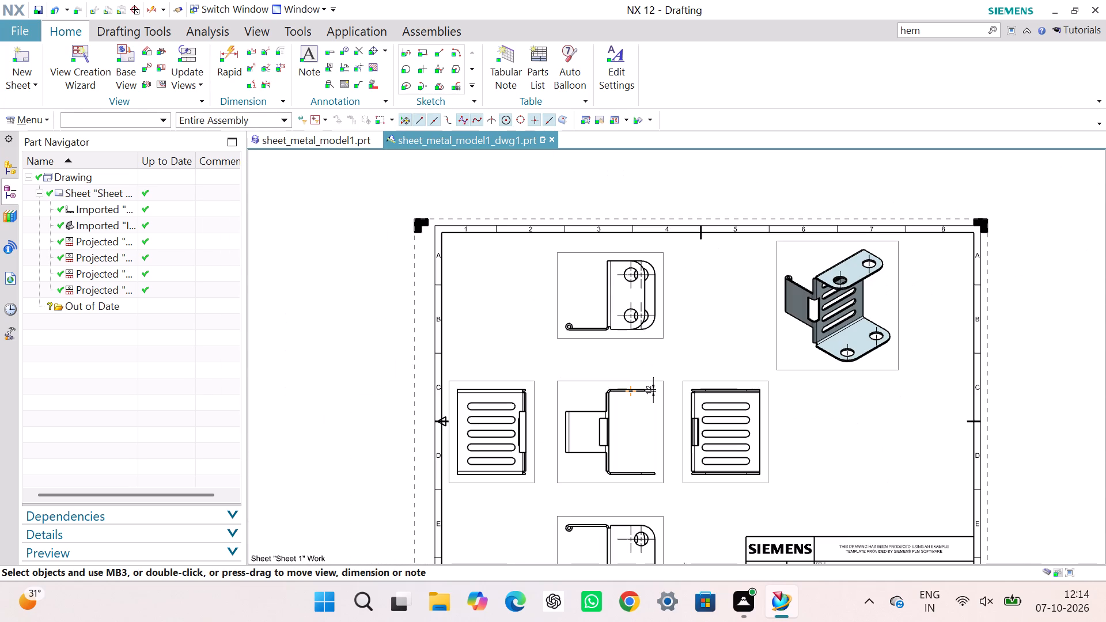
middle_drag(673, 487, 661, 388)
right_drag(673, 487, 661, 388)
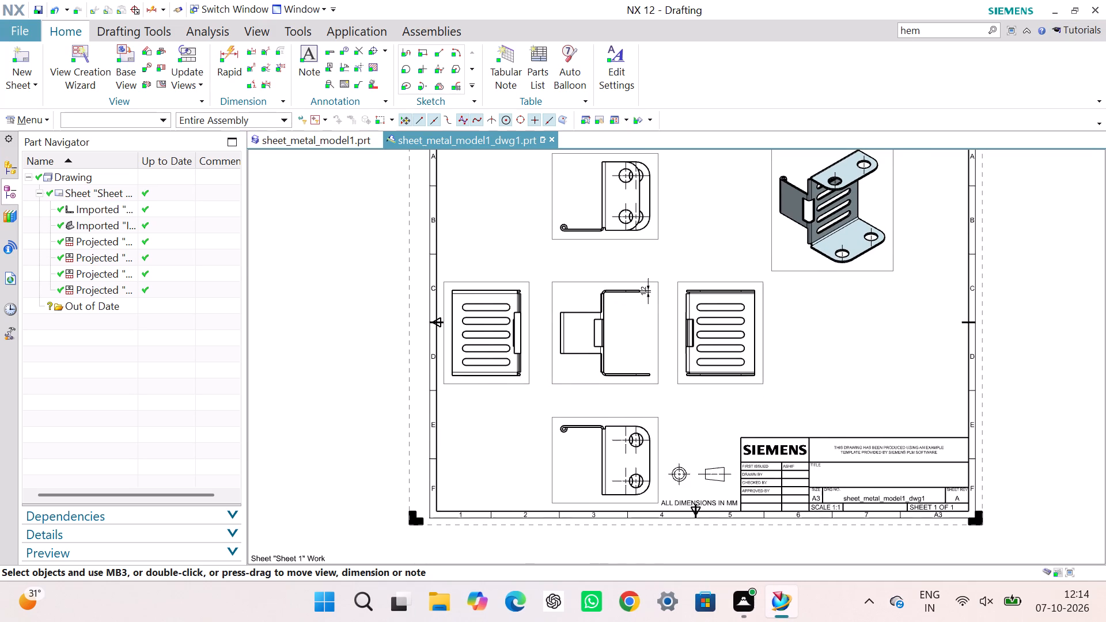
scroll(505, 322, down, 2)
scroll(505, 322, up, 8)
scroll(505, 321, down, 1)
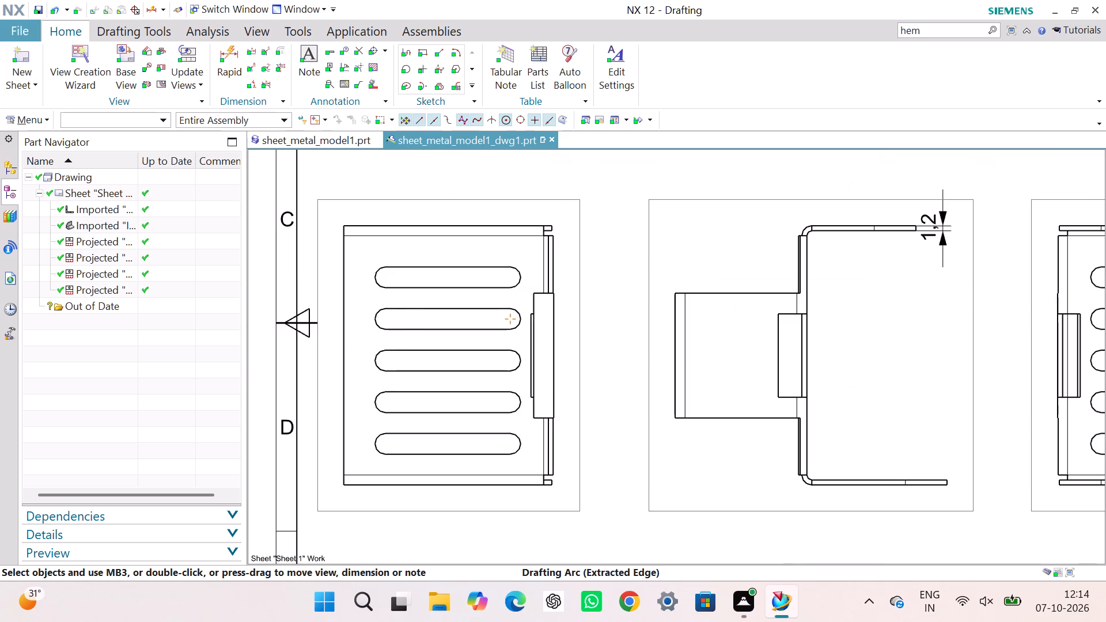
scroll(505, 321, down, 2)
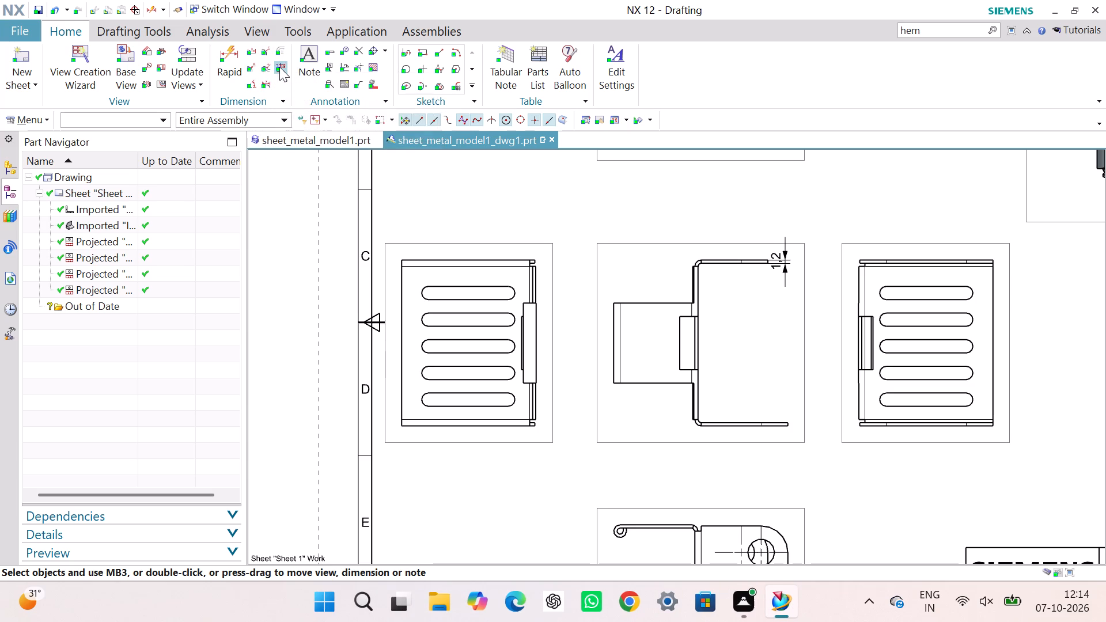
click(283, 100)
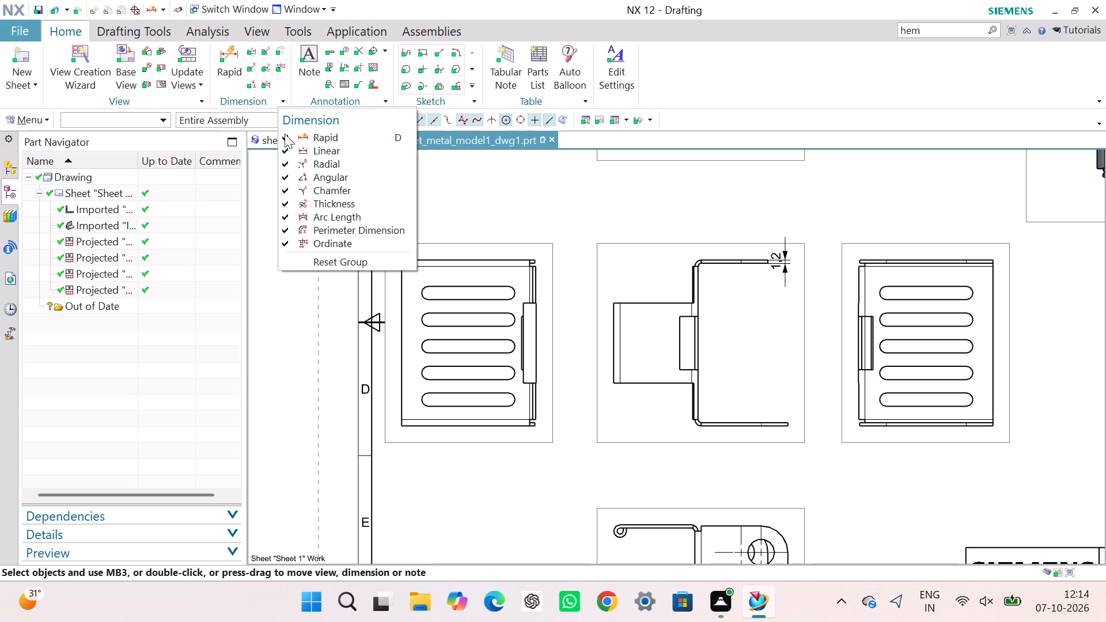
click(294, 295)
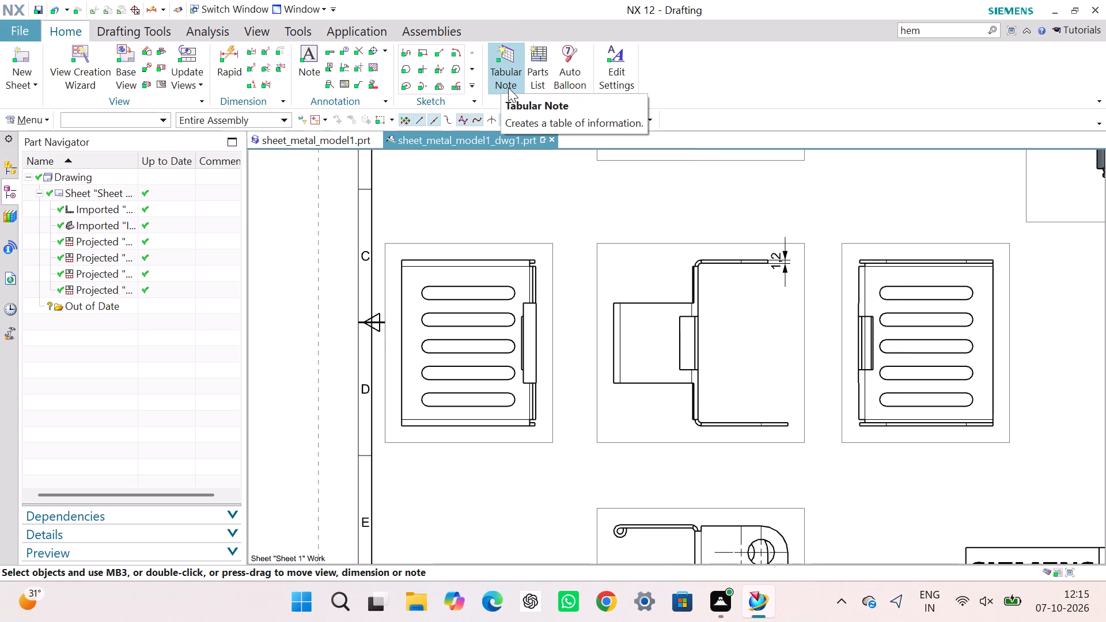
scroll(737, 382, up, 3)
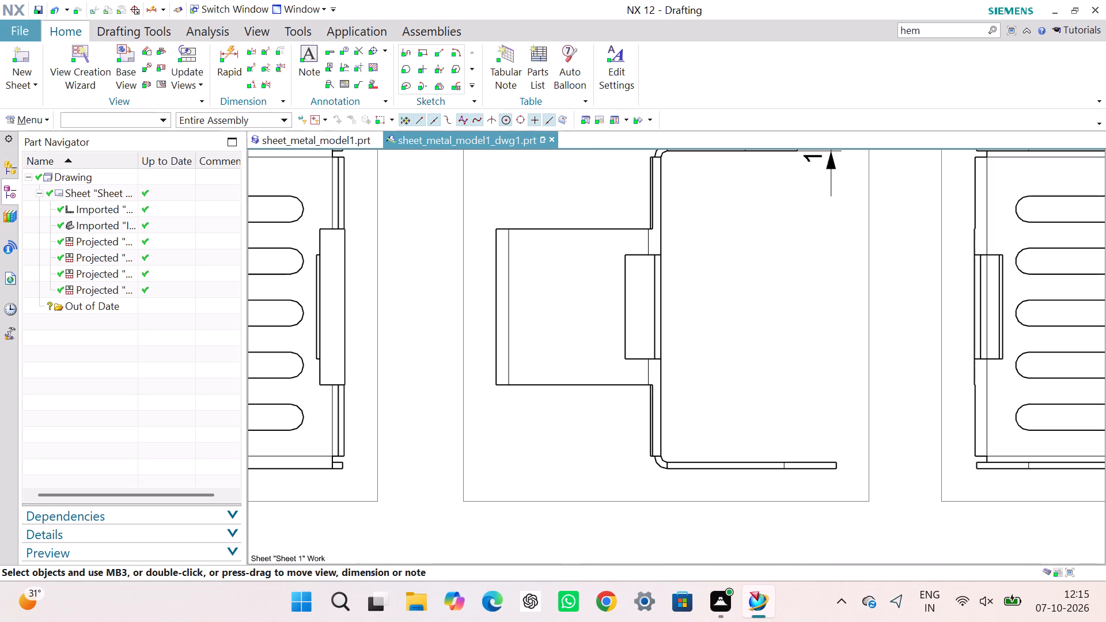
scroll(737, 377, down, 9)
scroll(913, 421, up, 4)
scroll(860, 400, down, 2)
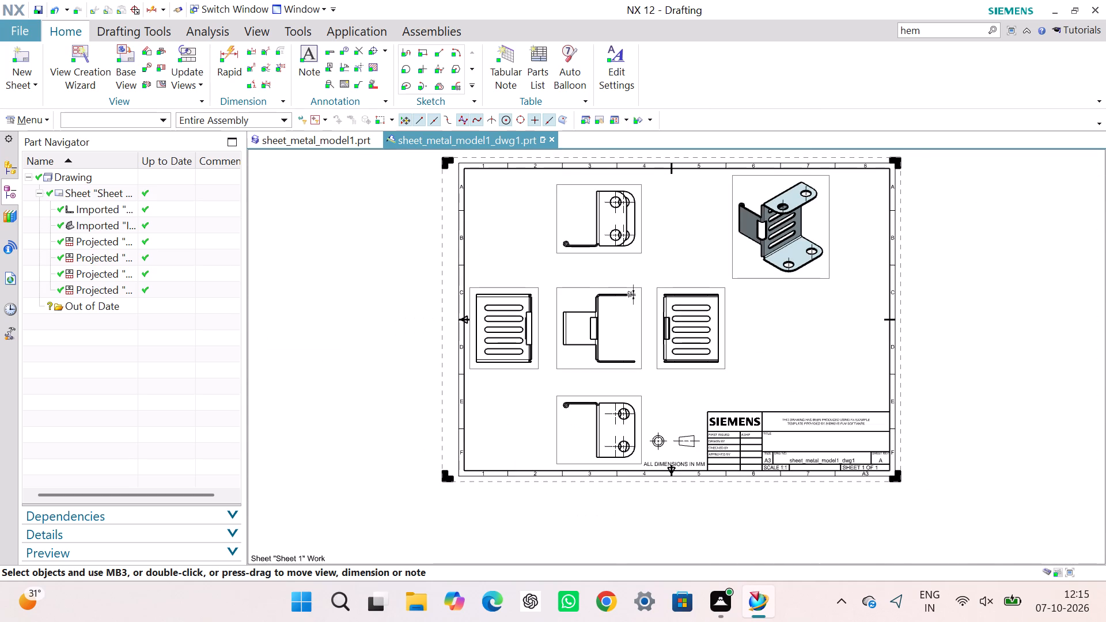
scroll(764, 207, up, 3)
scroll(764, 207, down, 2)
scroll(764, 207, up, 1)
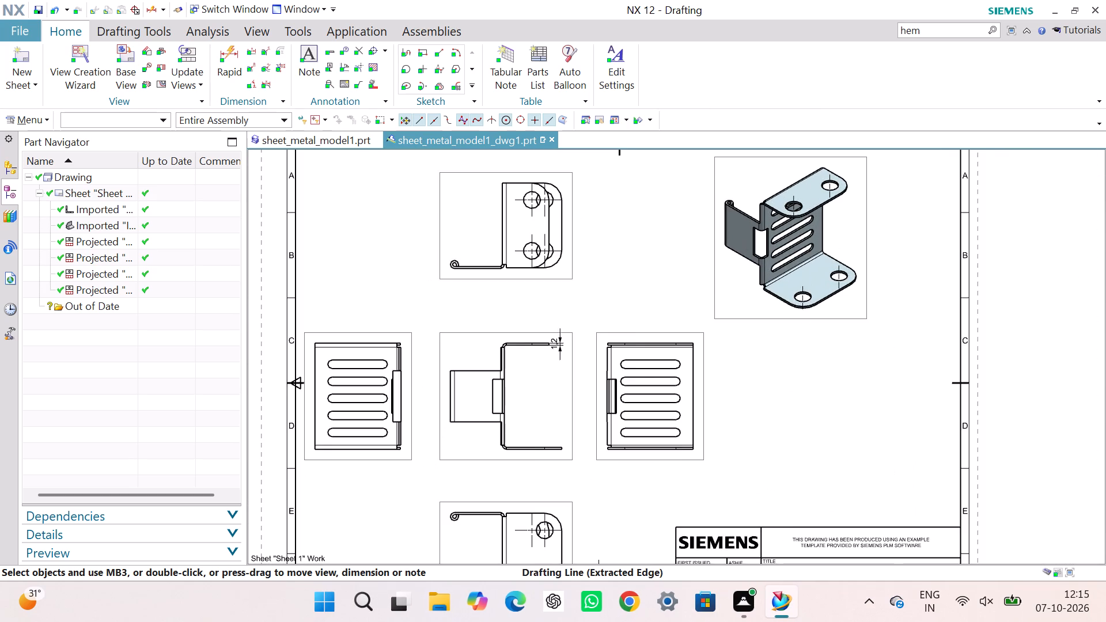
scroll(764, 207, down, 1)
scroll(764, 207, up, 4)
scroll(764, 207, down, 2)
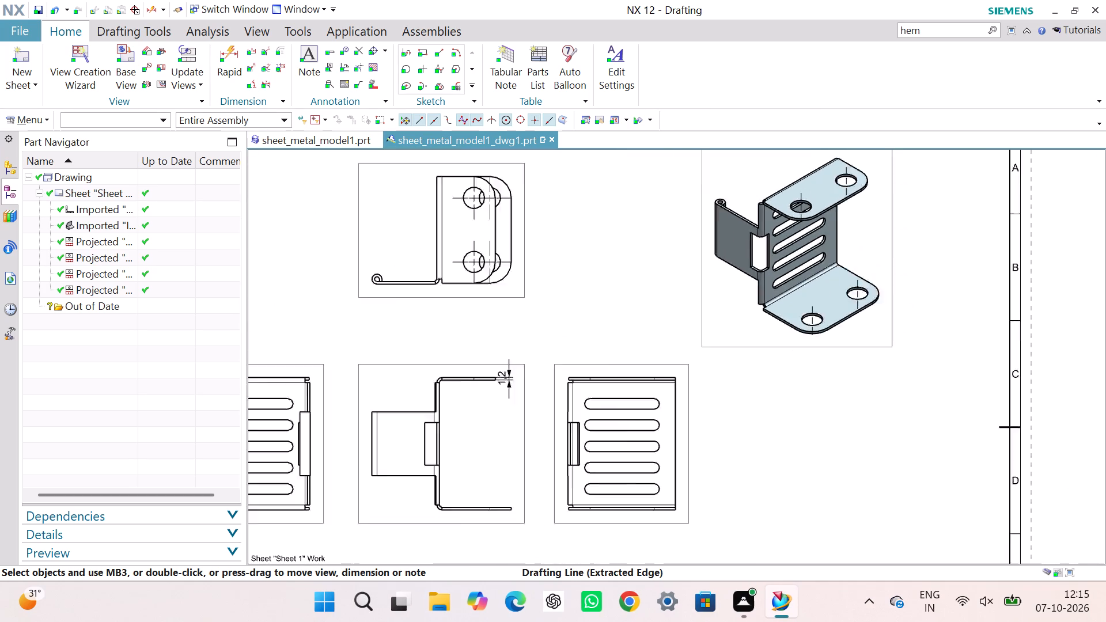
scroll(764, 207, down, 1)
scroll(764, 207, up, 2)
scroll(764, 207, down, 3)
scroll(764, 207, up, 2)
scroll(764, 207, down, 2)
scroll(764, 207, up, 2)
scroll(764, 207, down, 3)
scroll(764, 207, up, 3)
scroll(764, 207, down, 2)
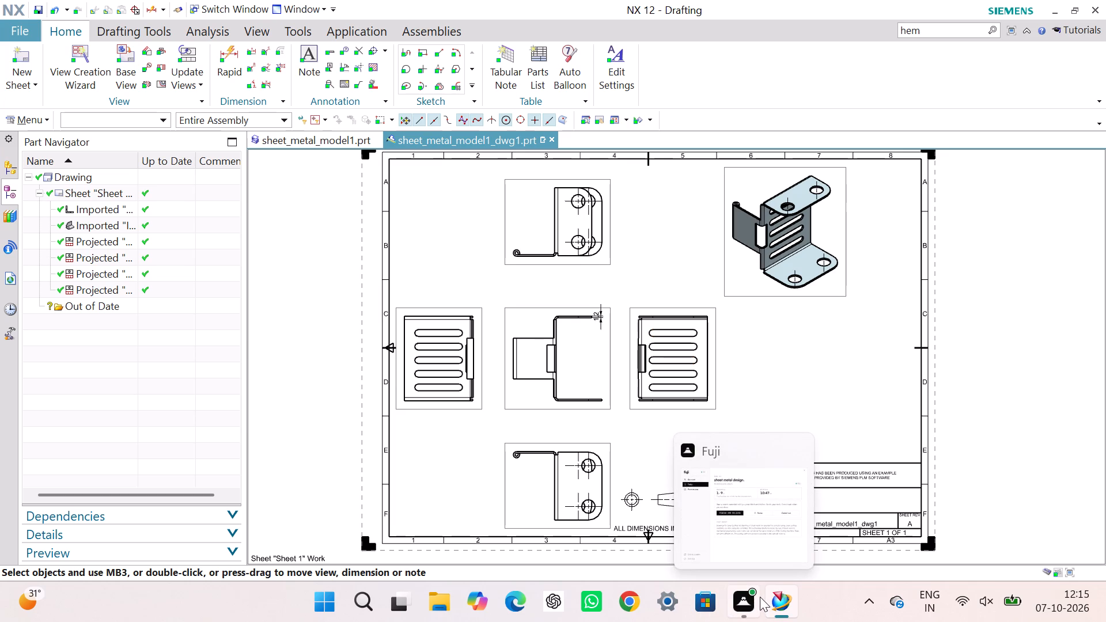
Dimension the straight length of the hemmed tab in the uppermost projected view, placing the dimension just below the tab.
click(230, 44)
scroll(537, 264, down, 1)
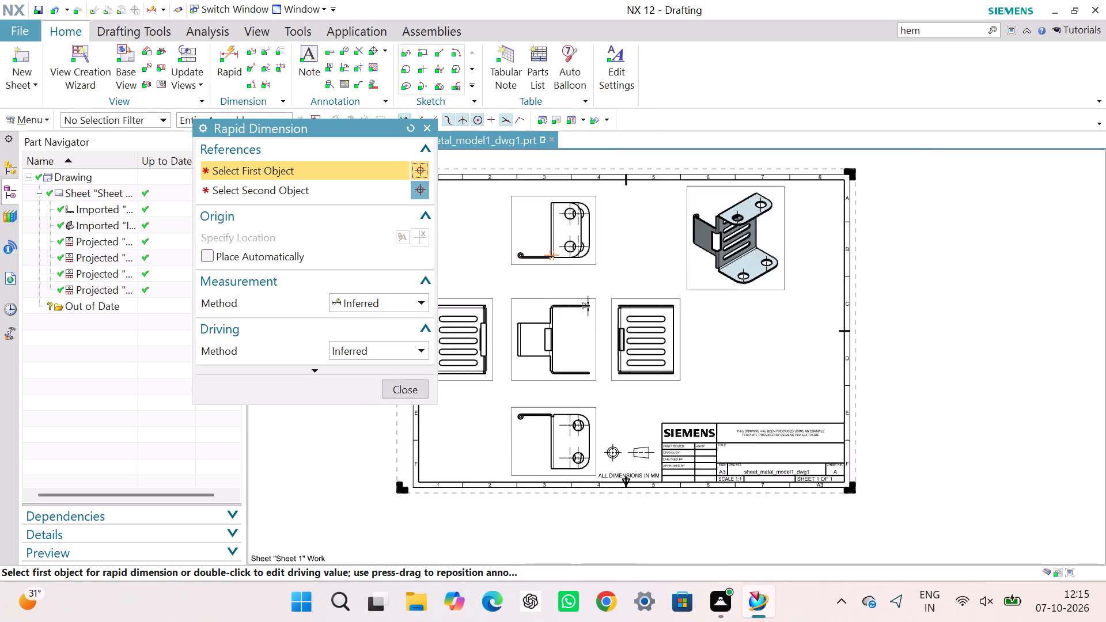
scroll(537, 264, down, 2)
scroll(533, 261, up, 10)
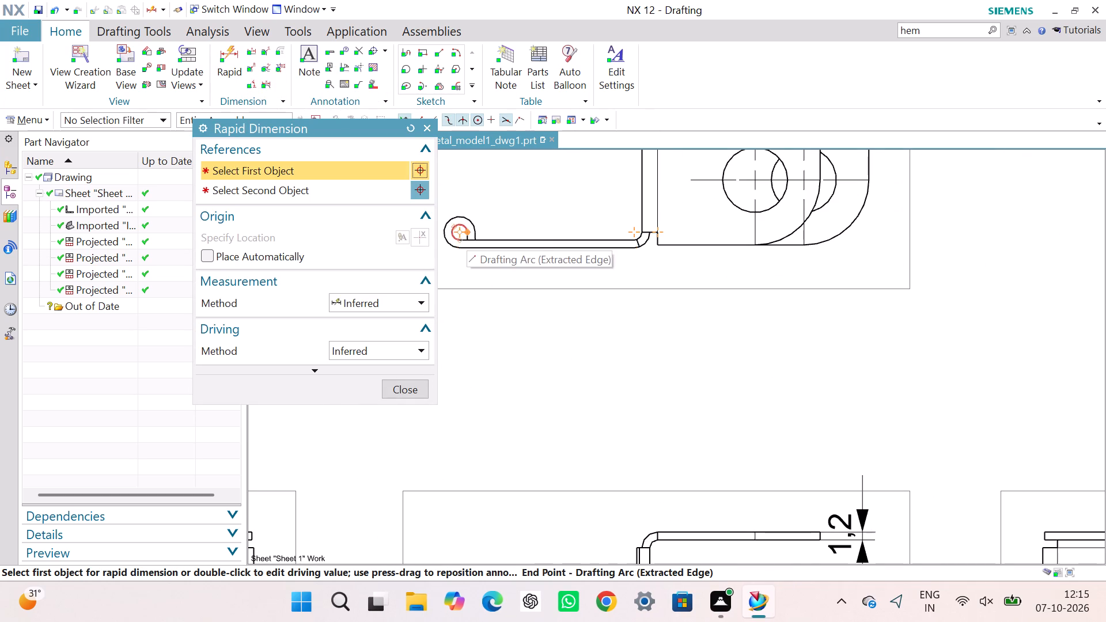
scroll(467, 231, up, 8)
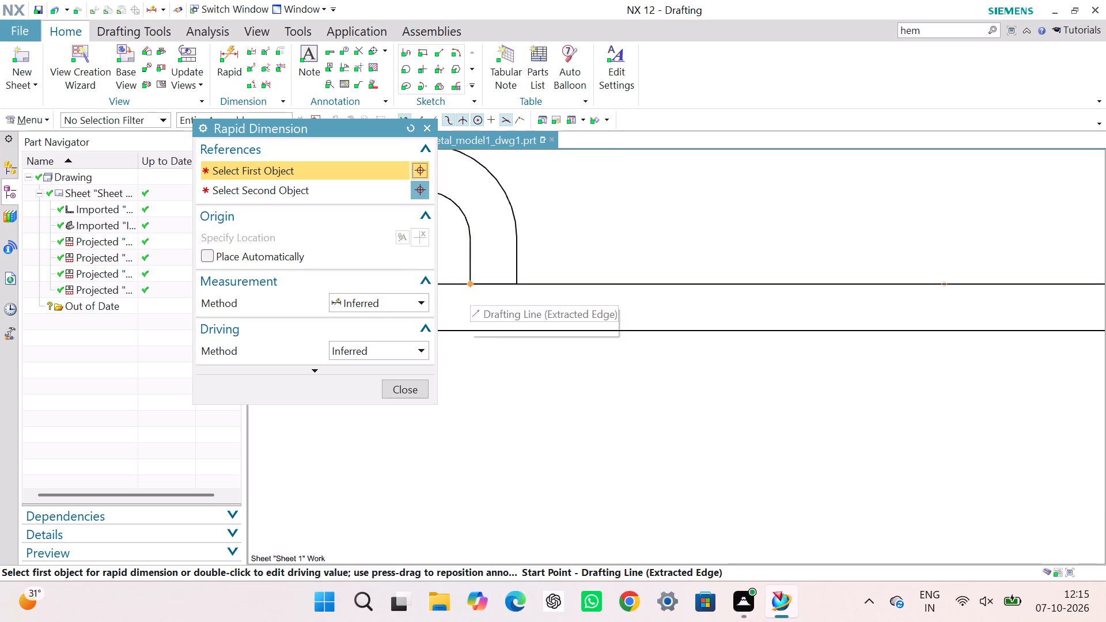
click(647, 287)
click(651, 369)
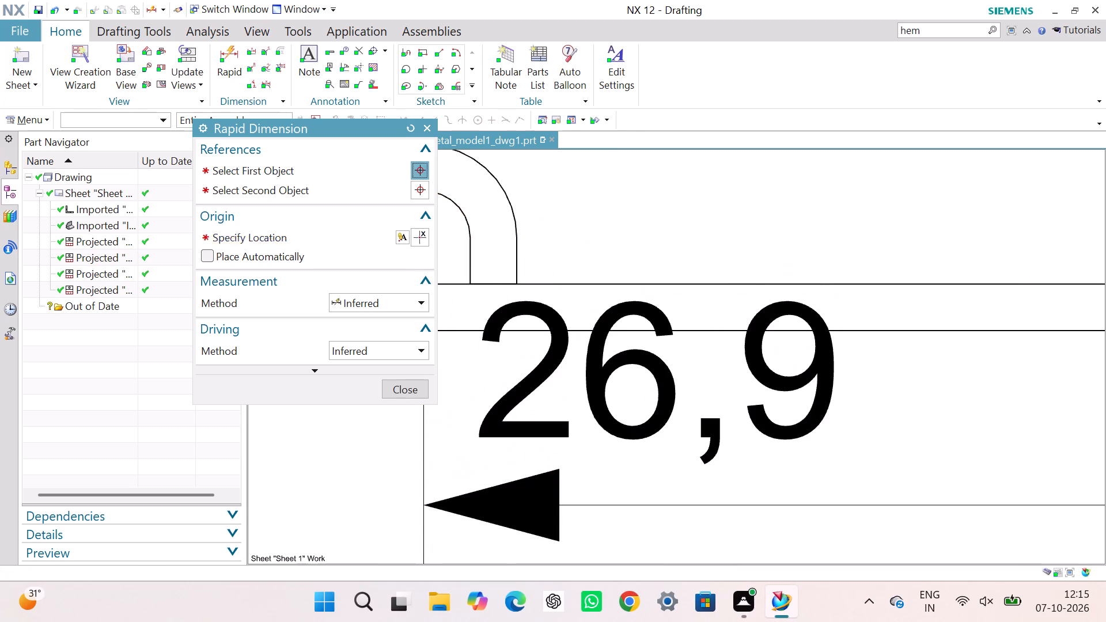
scroll(651, 367, down, 7)
drag(664, 373, 665, 373)
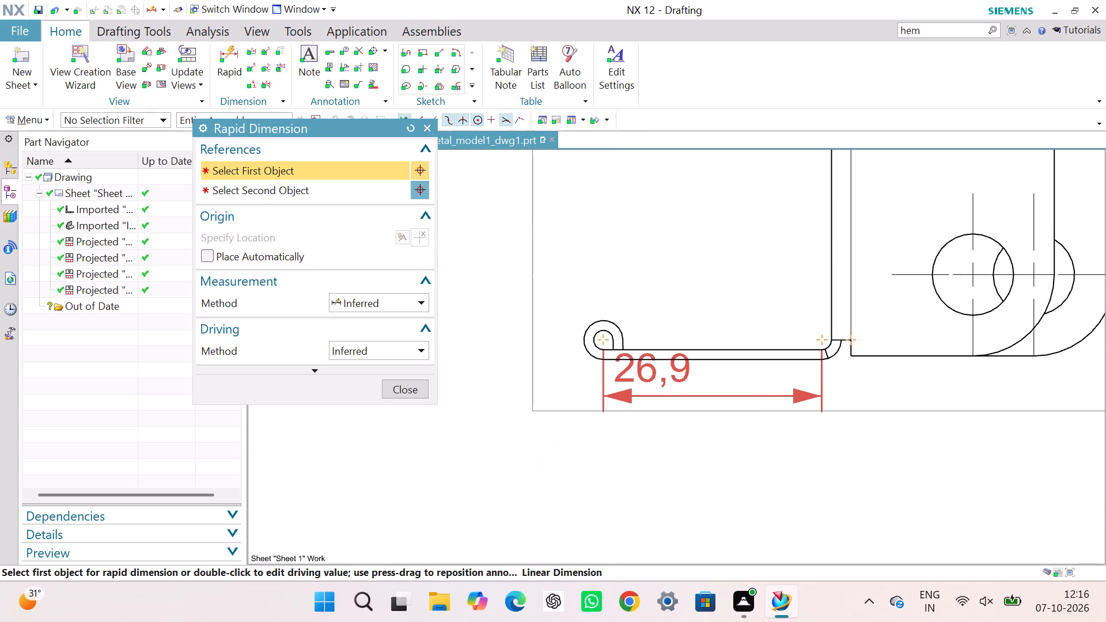
drag(665, 373, 668, 388)
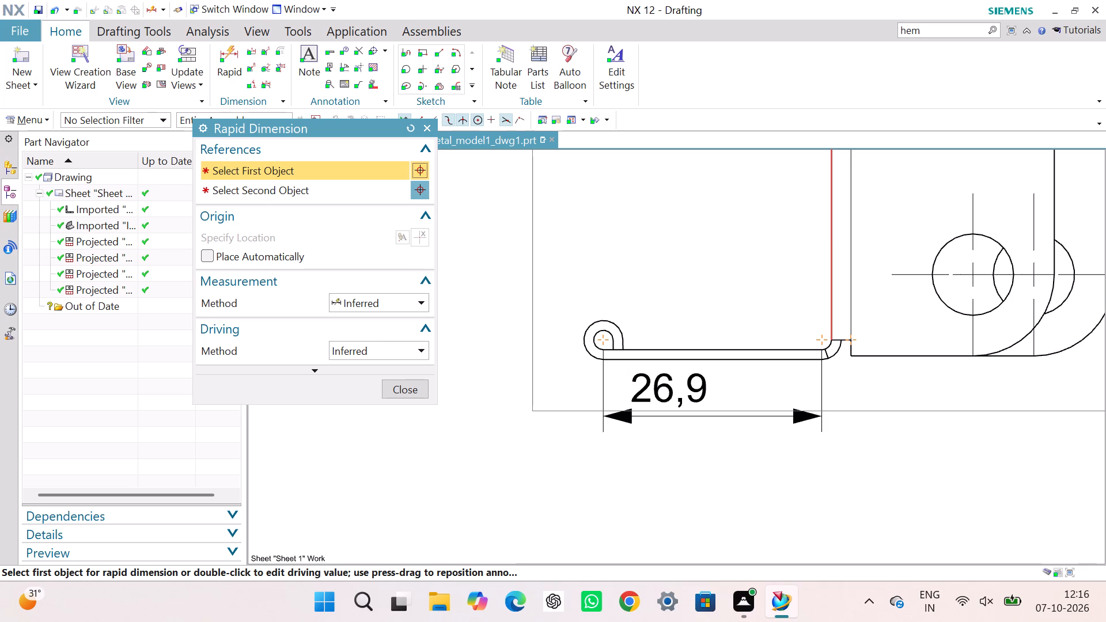
Dimension the length of the long vertical edge beside the tab bend in the same view, placing it on the tab's side.
click(834, 233)
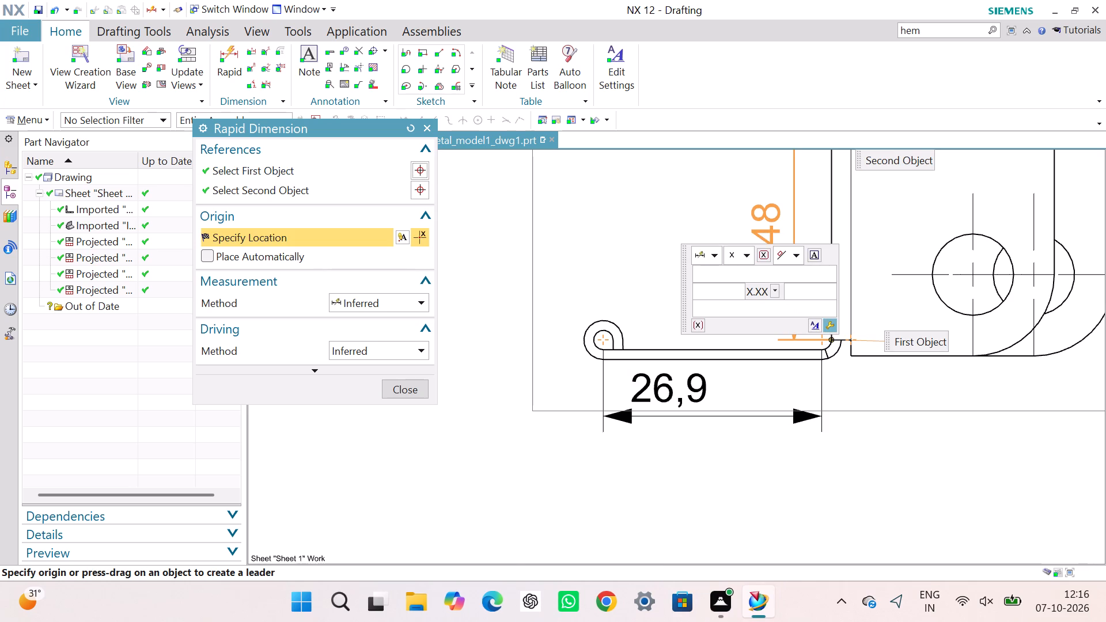
click(766, 225)
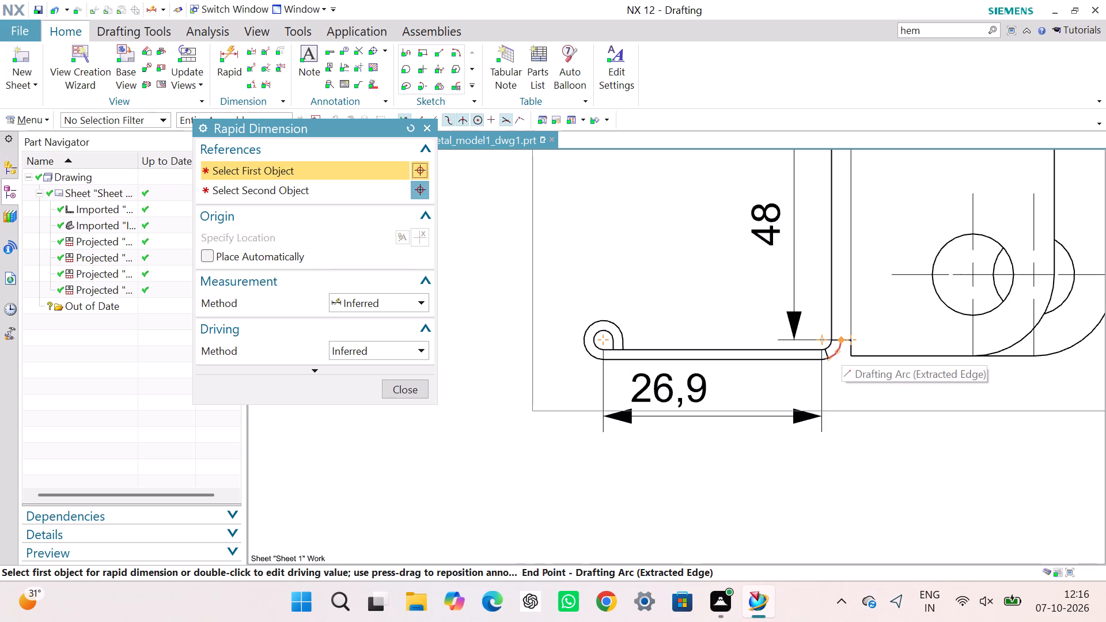
Add a radius dimension to the outer arc of the tab bend, placed outside the view's lower edge.
click(842, 346)
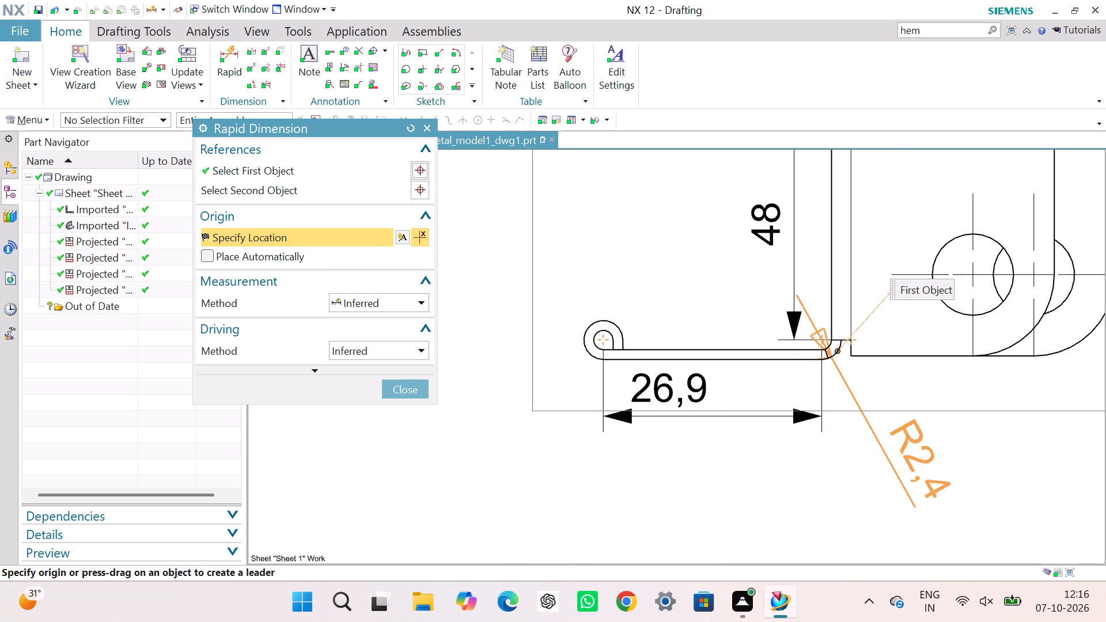
click(934, 454)
Dimension the straight edge length of the topmost slot in the slotted view between the central view and the isometric view's side of the sheet.
scroll(1005, 442, up, 4)
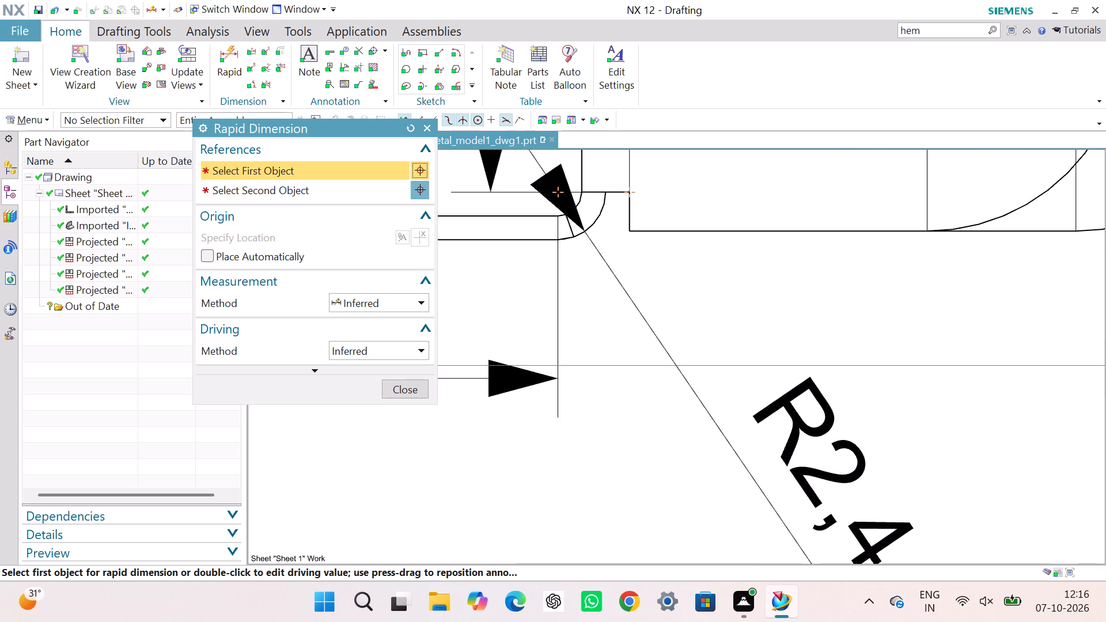
scroll(1001, 434, down, 9)
middle_drag(1000, 428, 932, 425)
right_drag(1000, 427, 932, 425)
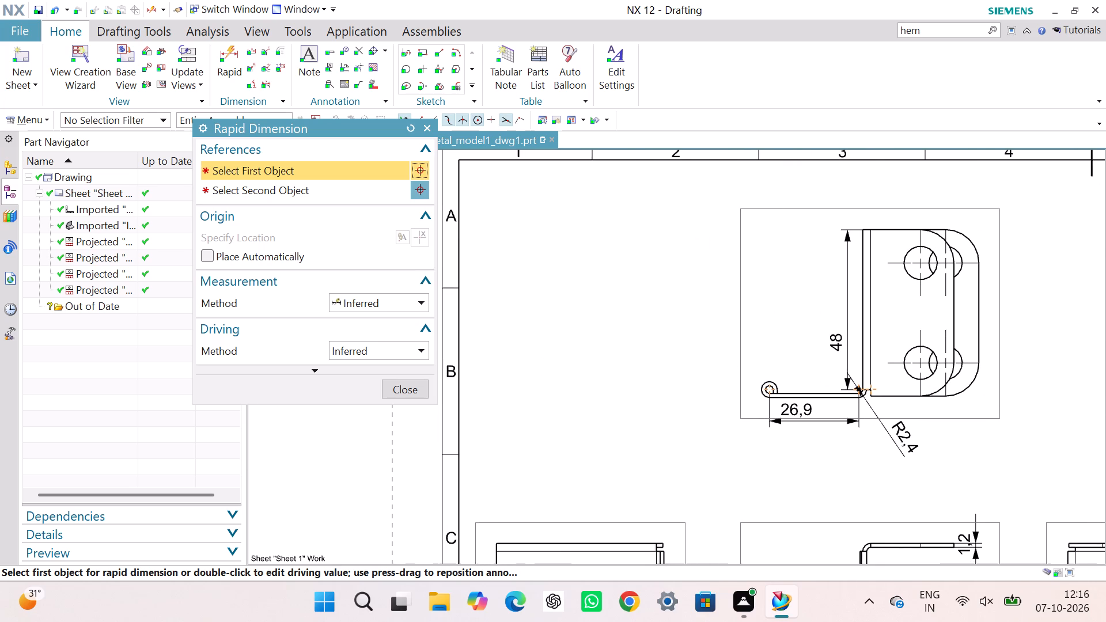
middle_drag(932, 425, 796, 193)
right_drag(932, 425, 796, 193)
scroll(731, 328, down, 3)
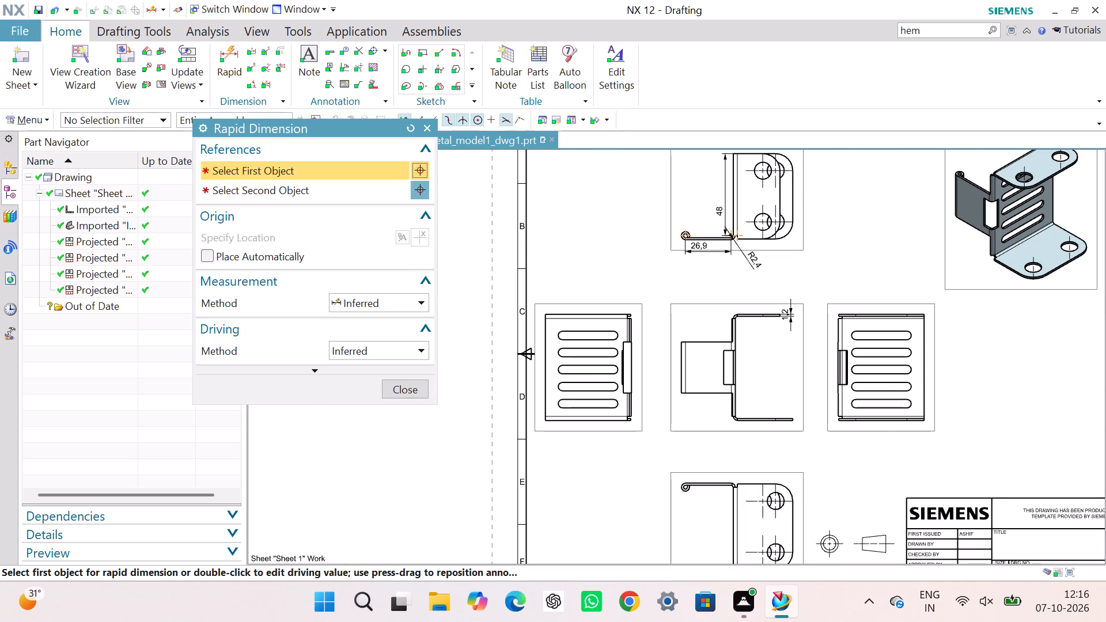
scroll(896, 347, down, 1)
scroll(896, 347, up, 8)
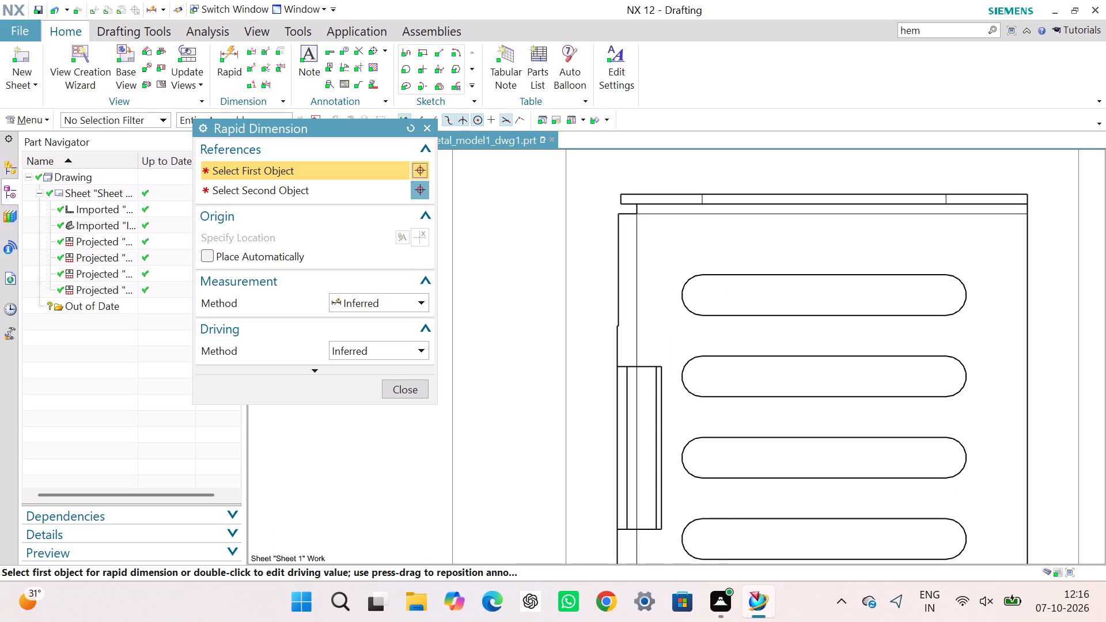
click(832, 274)
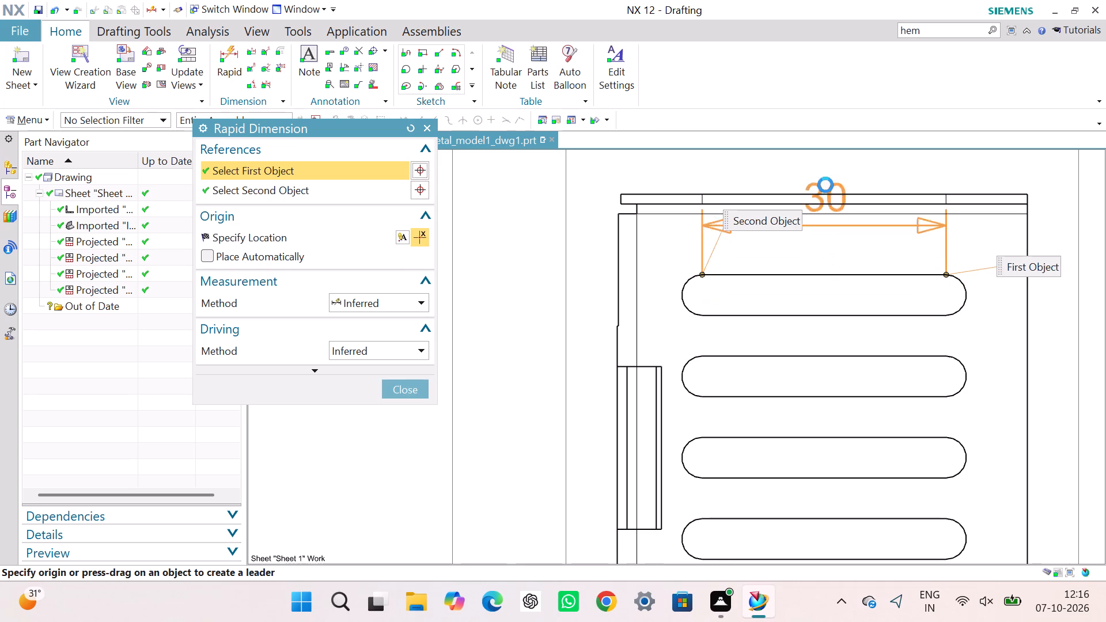
click(825, 155)
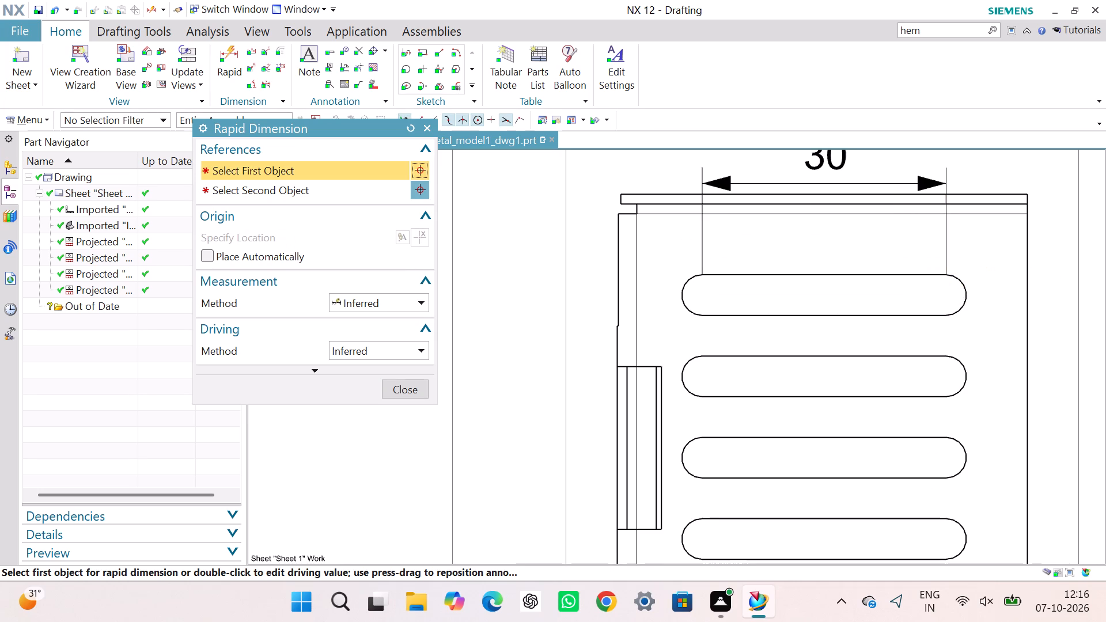
middle_drag(858, 260, 849, 274)
right_drag(858, 260, 849, 274)
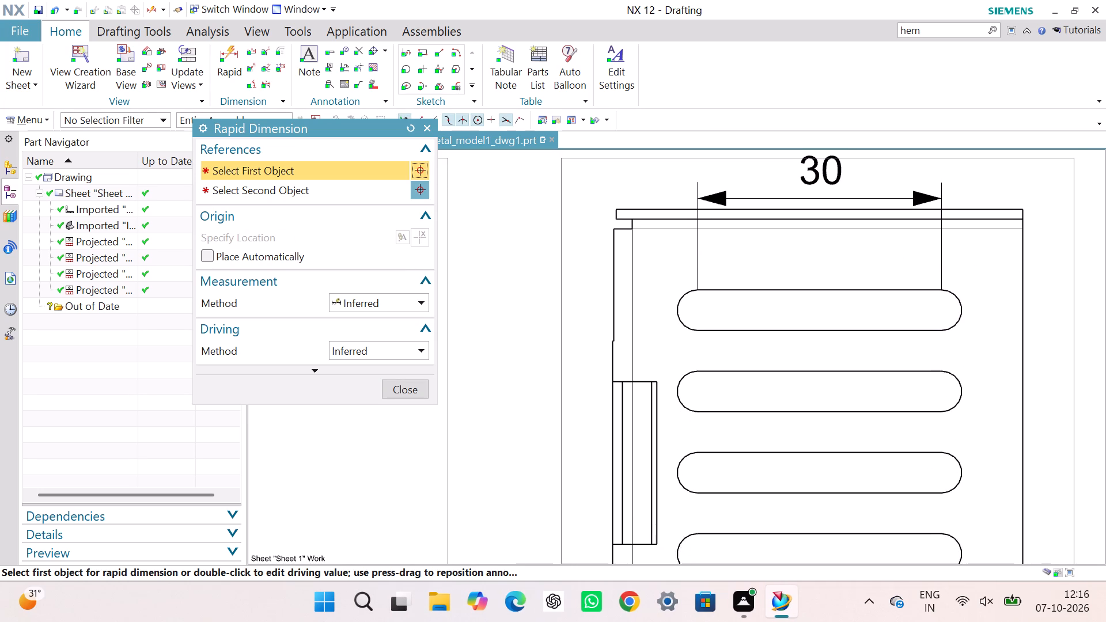
middle_drag(849, 274, 836, 201)
right_drag(849, 274, 836, 201)
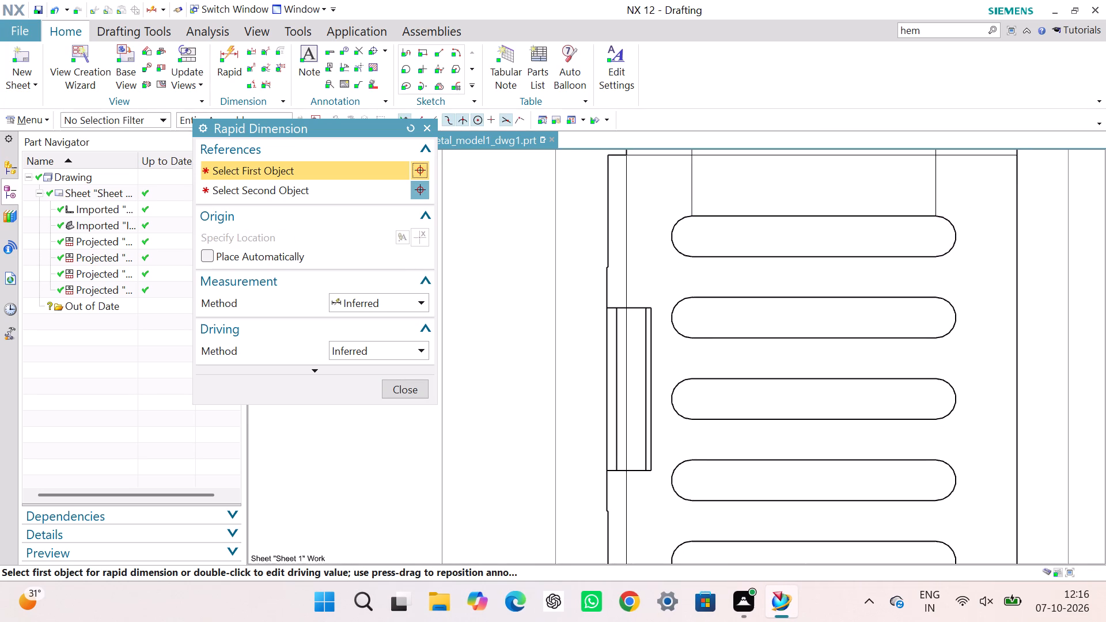
Add a diameter dimension to the rounded end of the topmost slot, placed outside the view beside that end.
click(960, 234)
click(1084, 241)
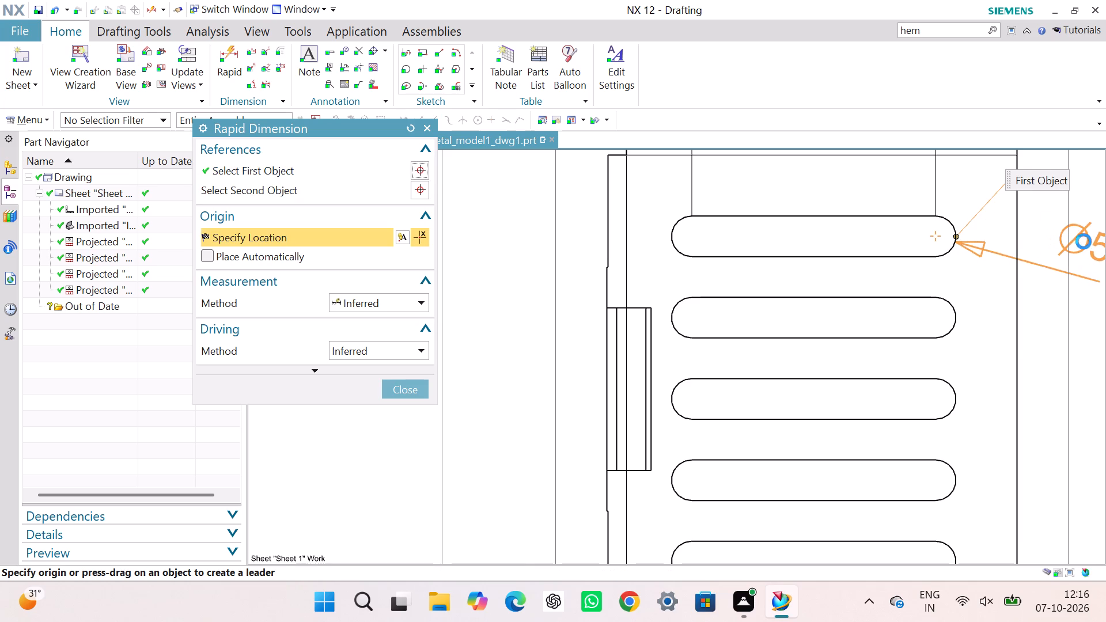
Dimension the vertical gap between the two lowest slots in the same view, placing the dimension outside the plate's long edge.
middle_drag(971, 358, 952, 291)
right_drag(971, 358, 952, 291)
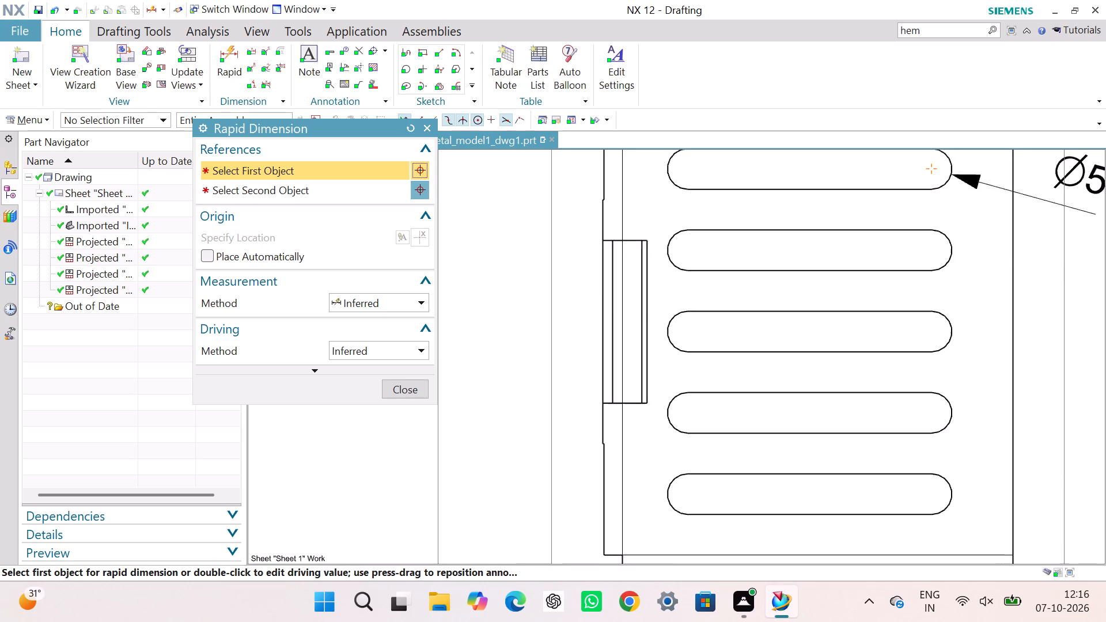
right_drag(952, 291, 925, 238)
middle_drag(952, 291, 925, 238)
click(853, 416)
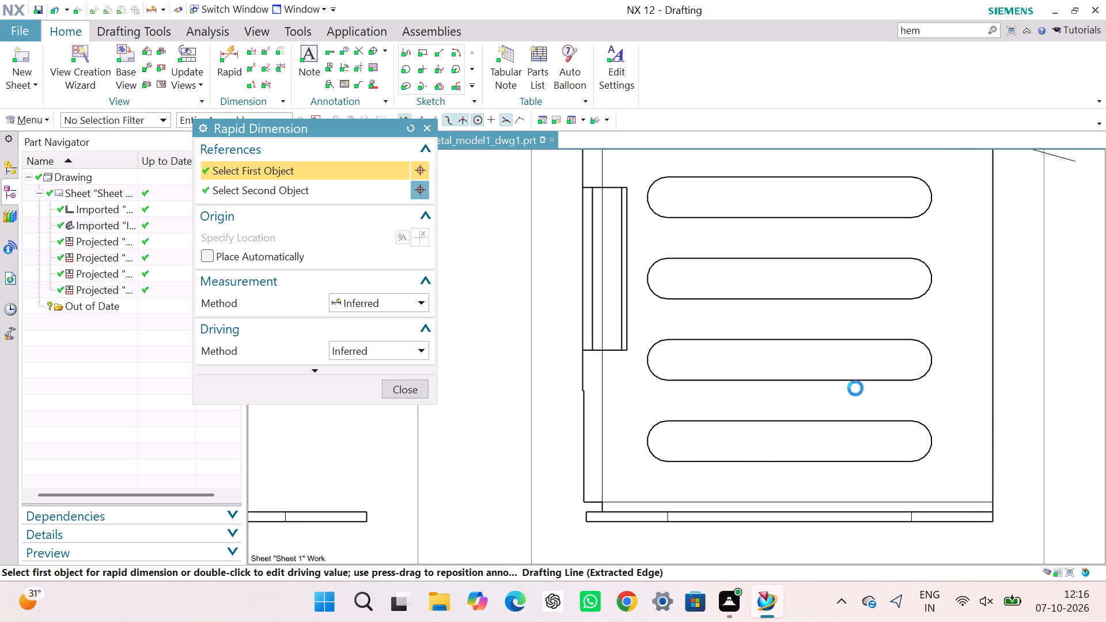
click(858, 376)
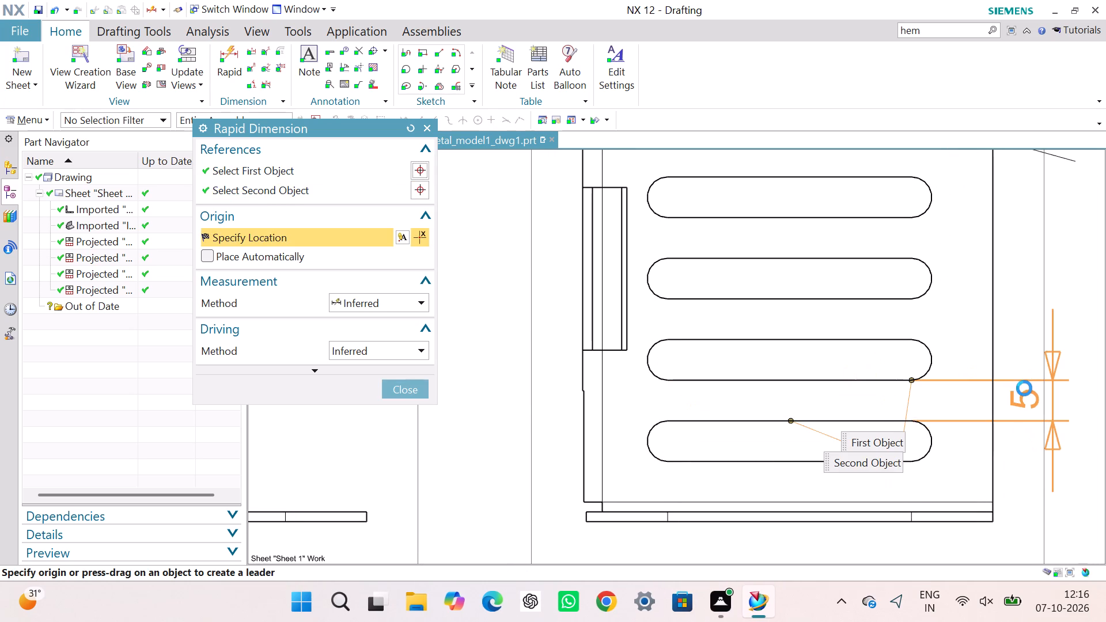
click(1024, 388)
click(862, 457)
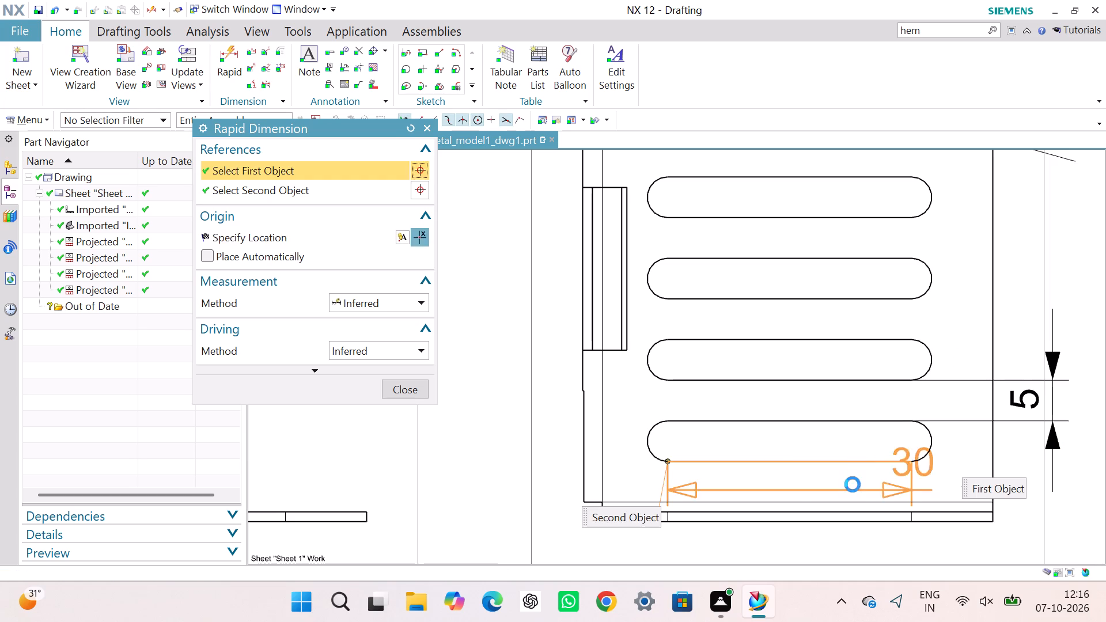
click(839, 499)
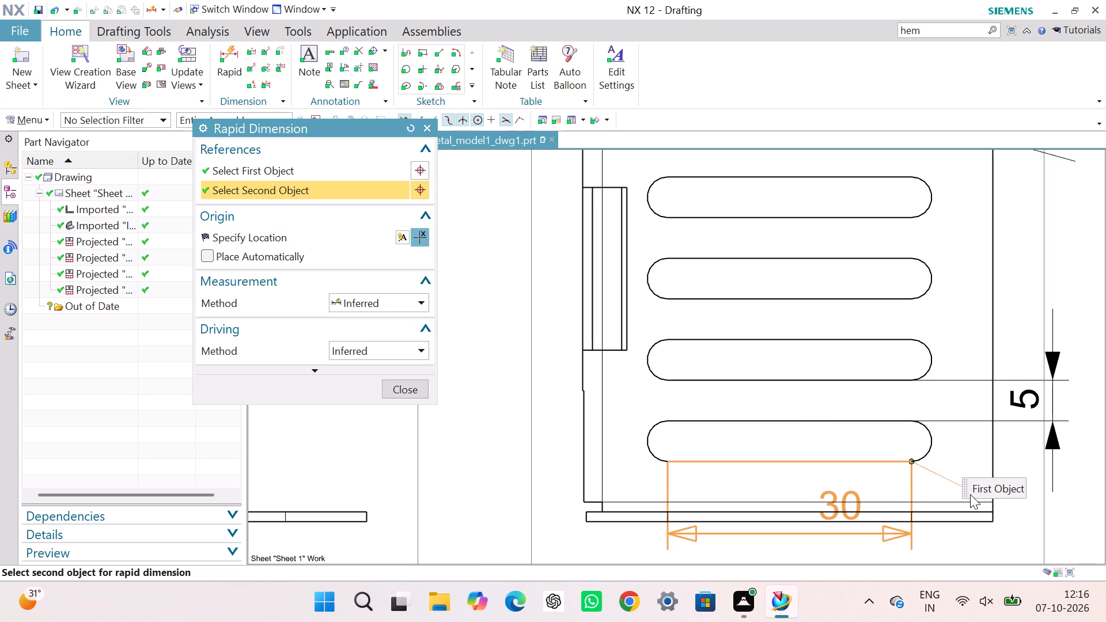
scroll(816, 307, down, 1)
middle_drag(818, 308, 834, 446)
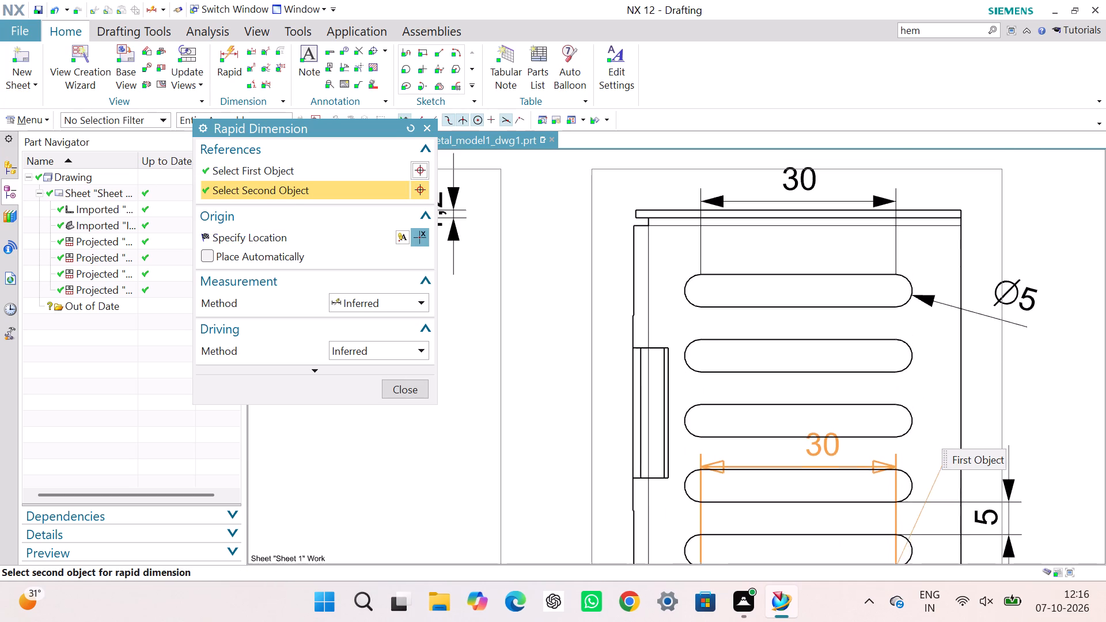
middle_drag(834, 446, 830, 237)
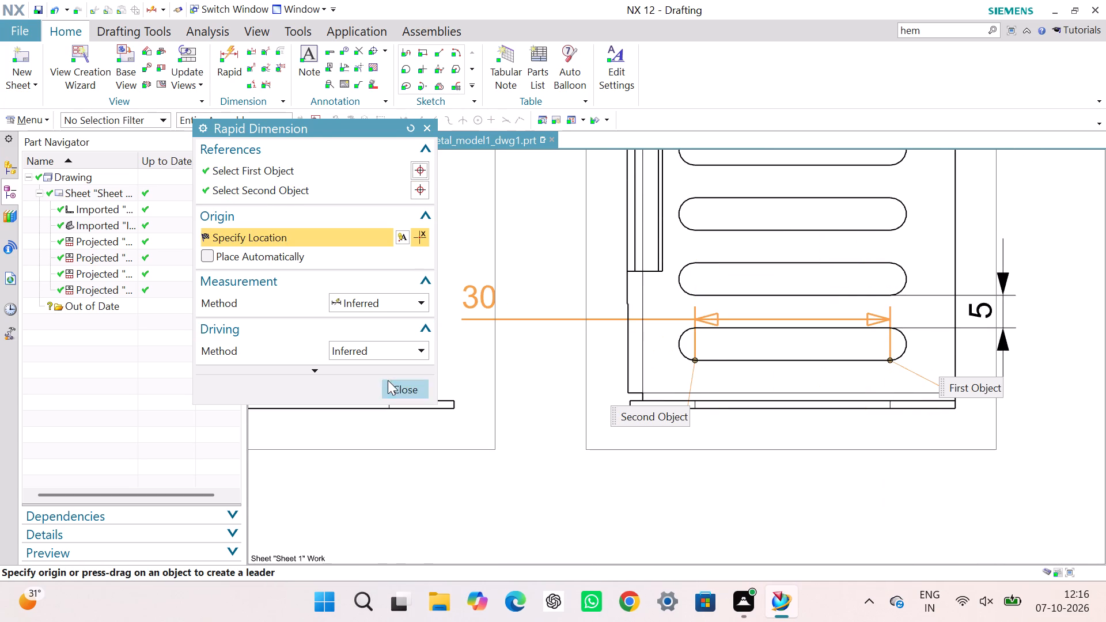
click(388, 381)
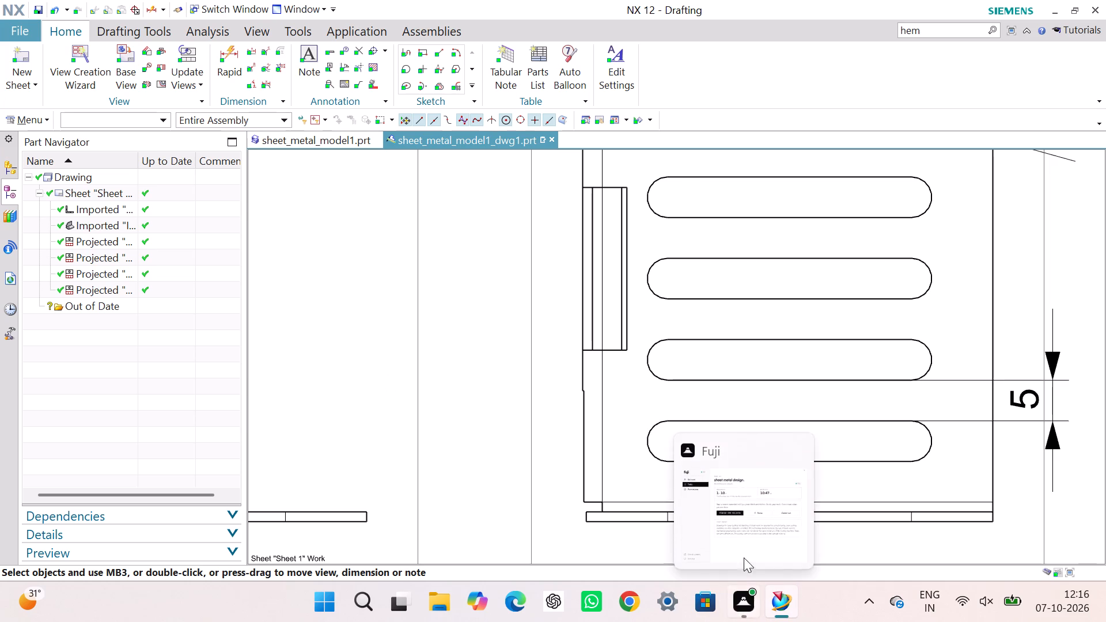